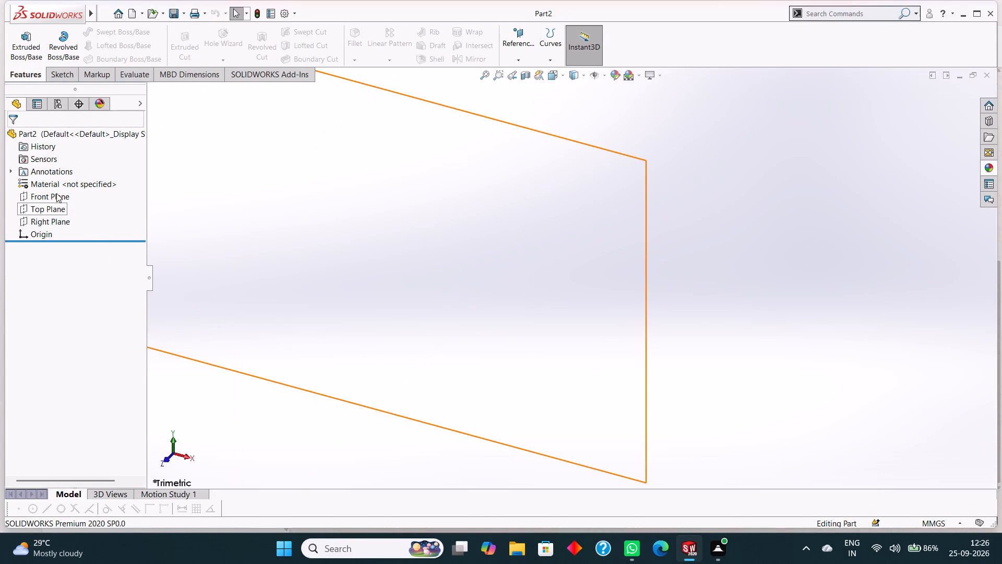
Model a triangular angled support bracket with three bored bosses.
Start a sketch on the Top Plane and draw a circle of about 36.2 mm radius centred on the origin.
left_click(54, 213)
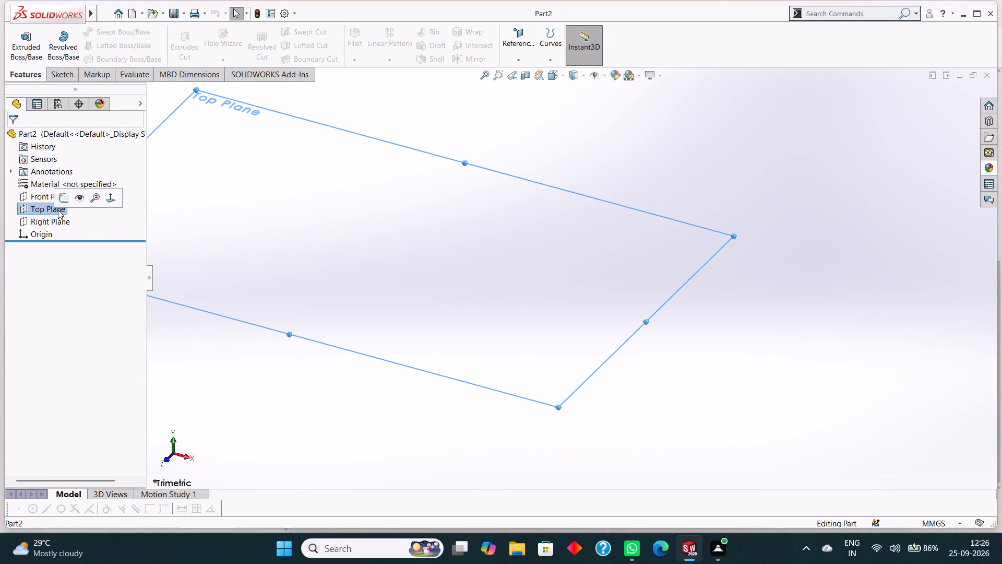
left_click(64, 77)
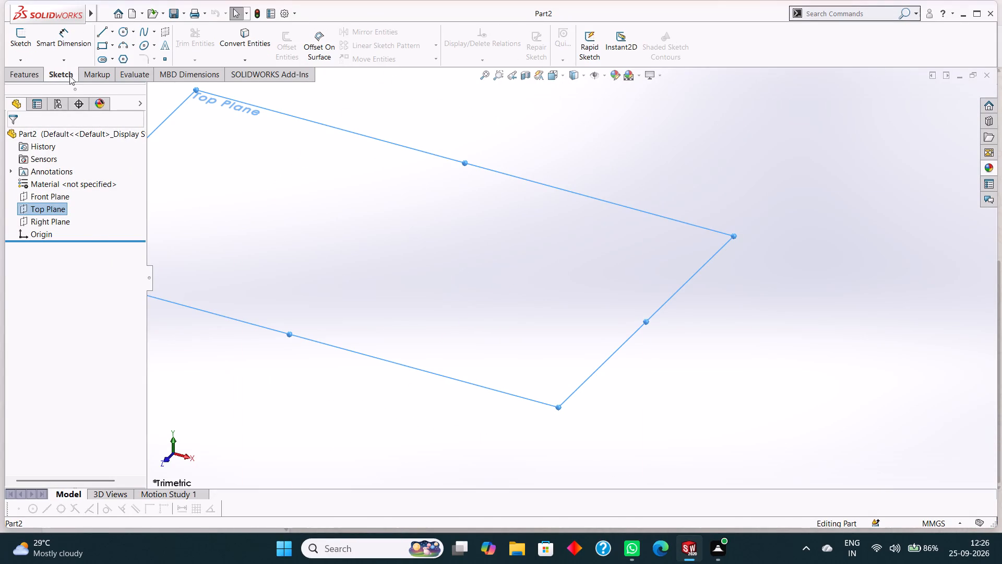
left_click(122, 33)
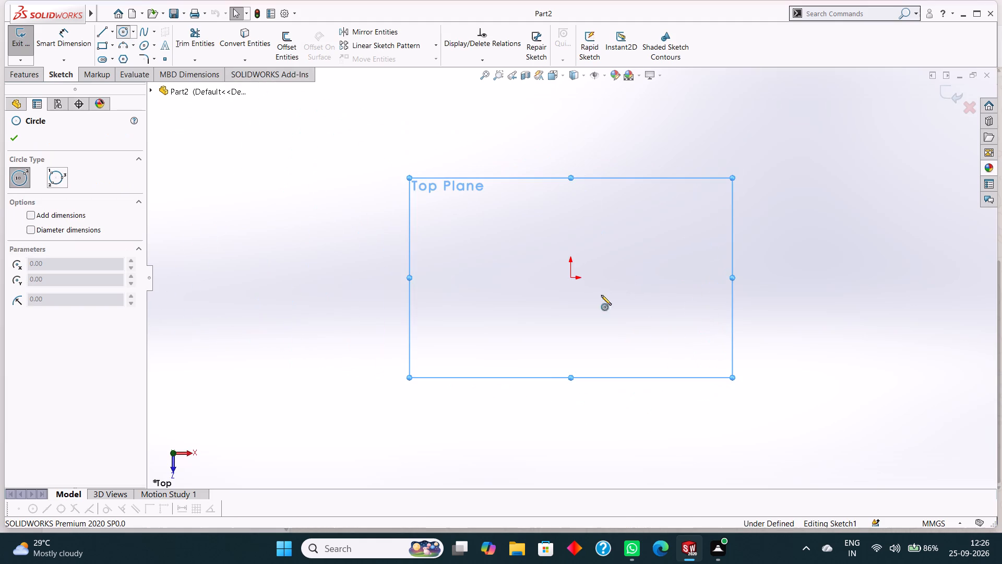
left_click(572, 277)
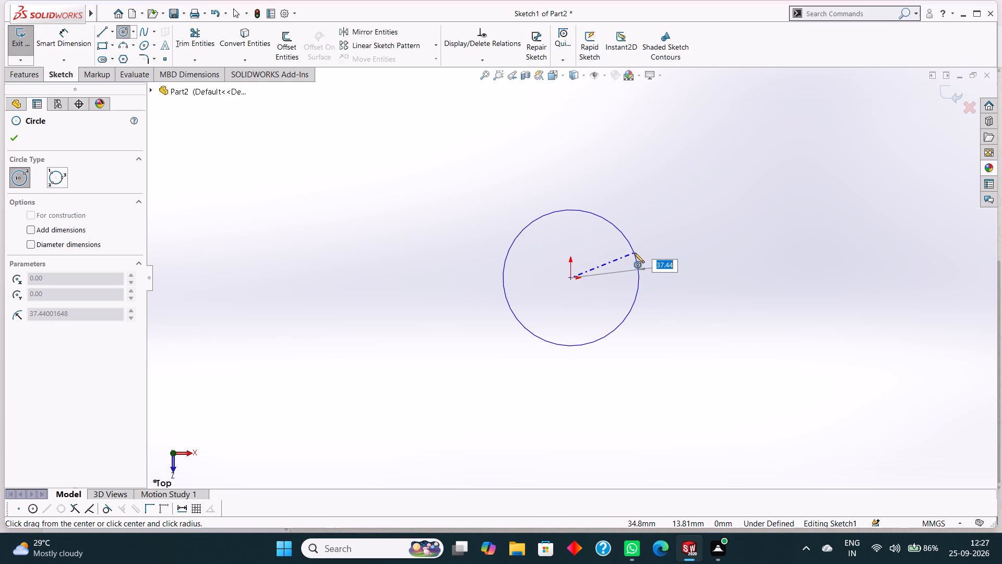
key("2")
key("0")
key("Return")
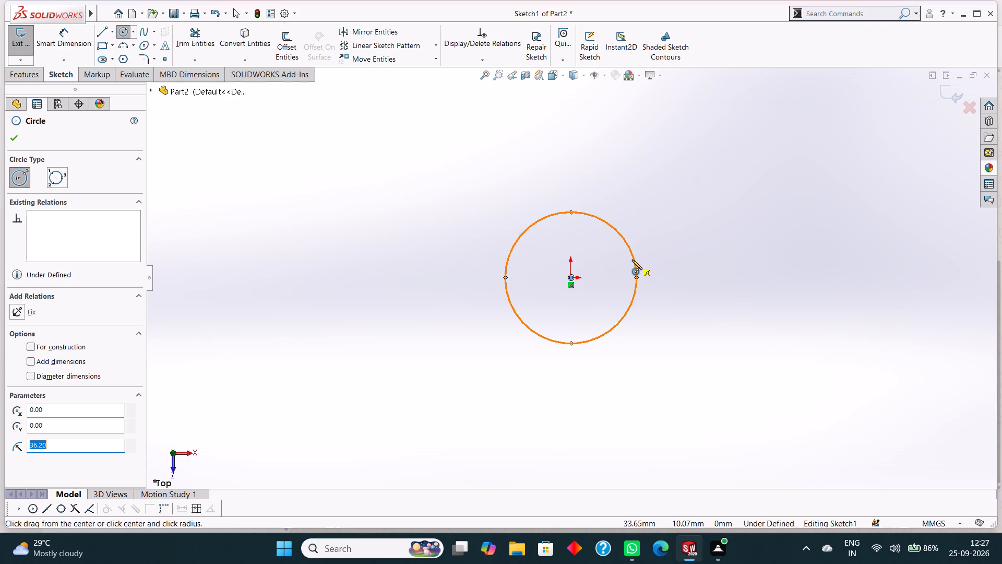
Draw a second circle of 10 mm radius centred on the origin, inside the first one.
left_click(570, 279)
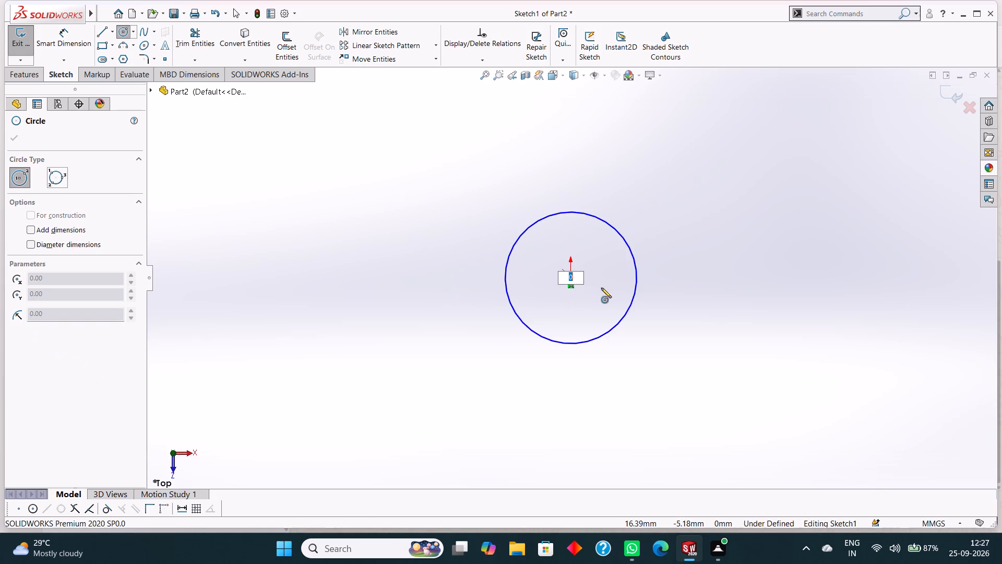
key("Escape")
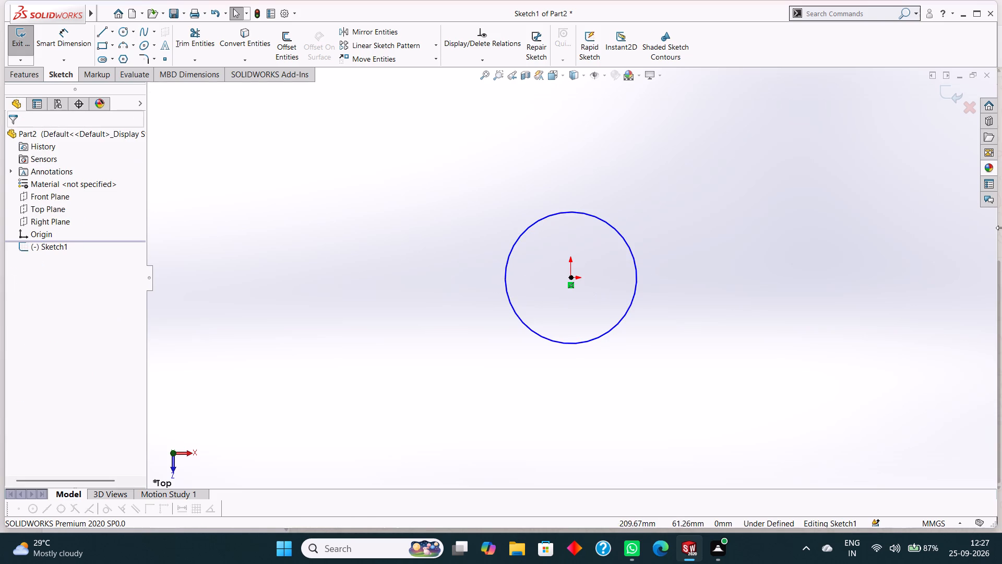
left_click(126, 36)
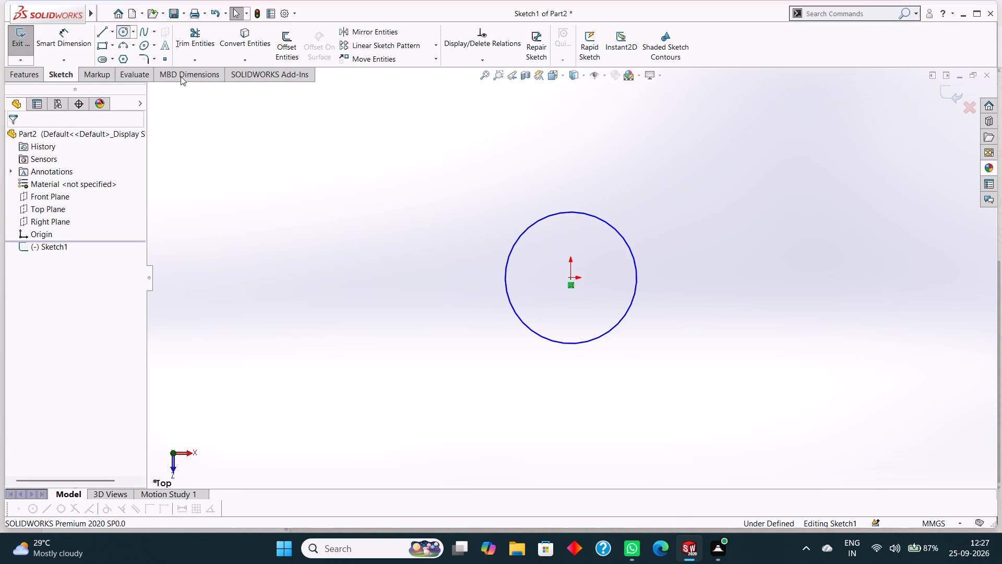
left_click(570, 277)
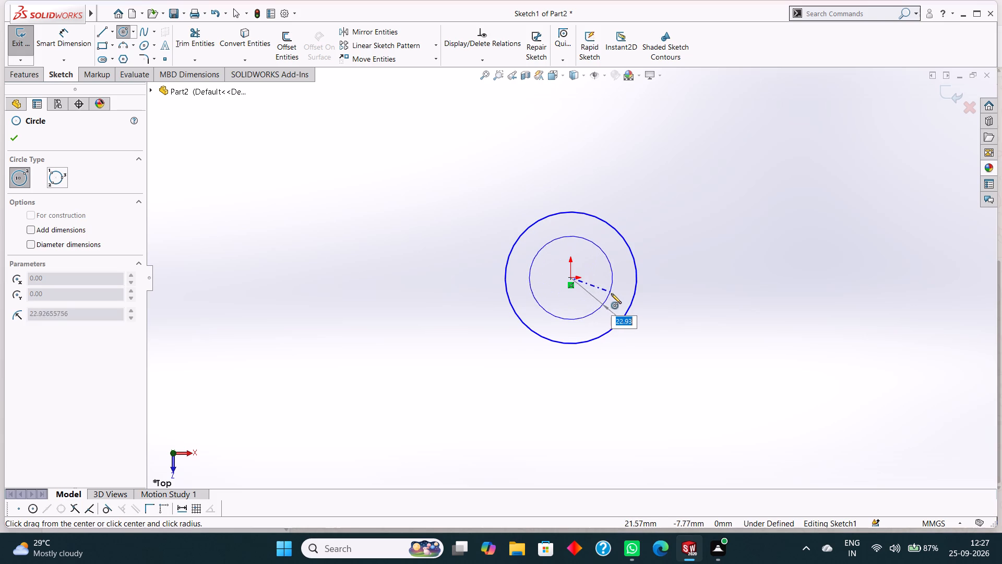
type("10")
key("Return")
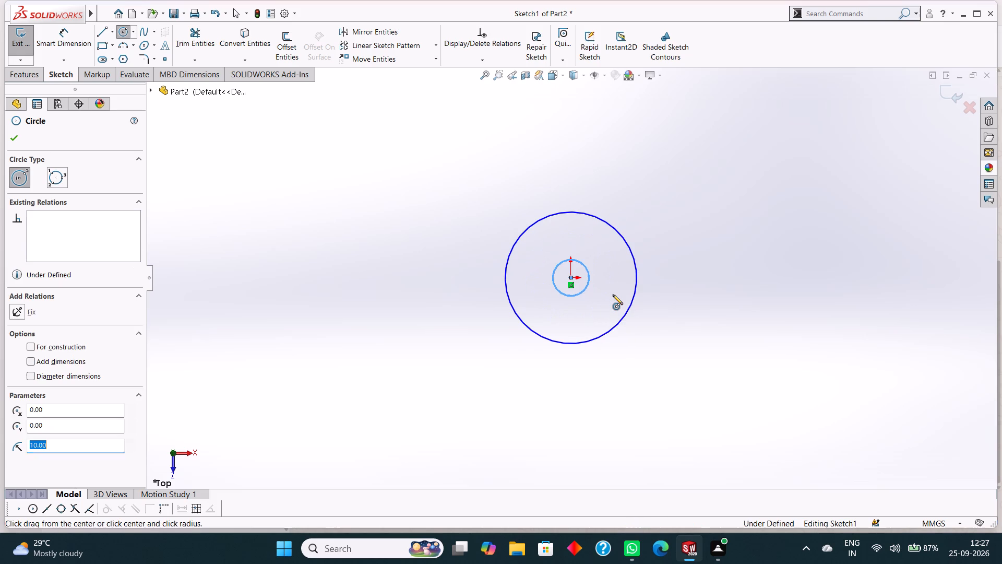
left_click(12, 140)
Dimension the outer circle with a diameter of 40 mm.
left_click(56, 44)
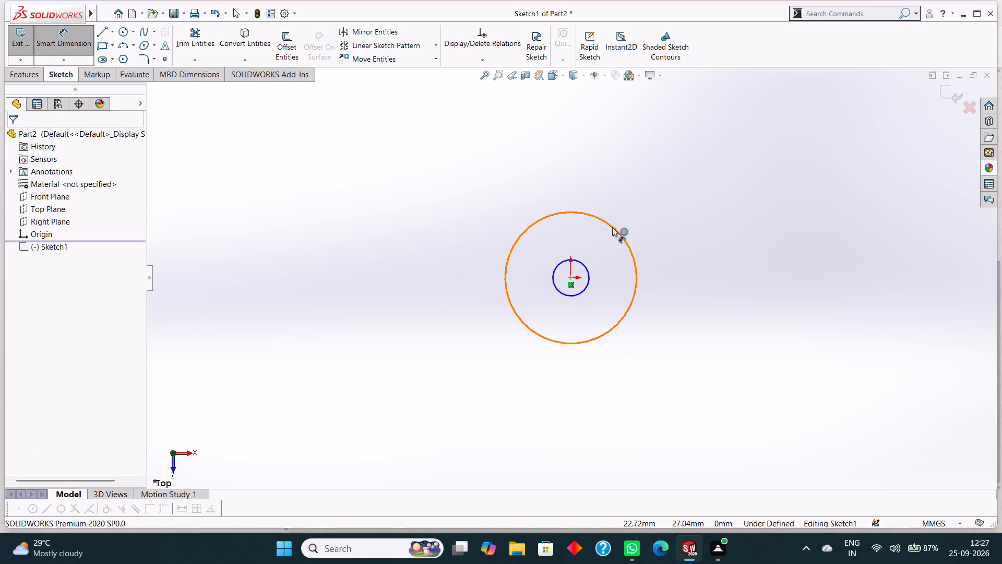
left_click(613, 227)
left_click(702, 227)
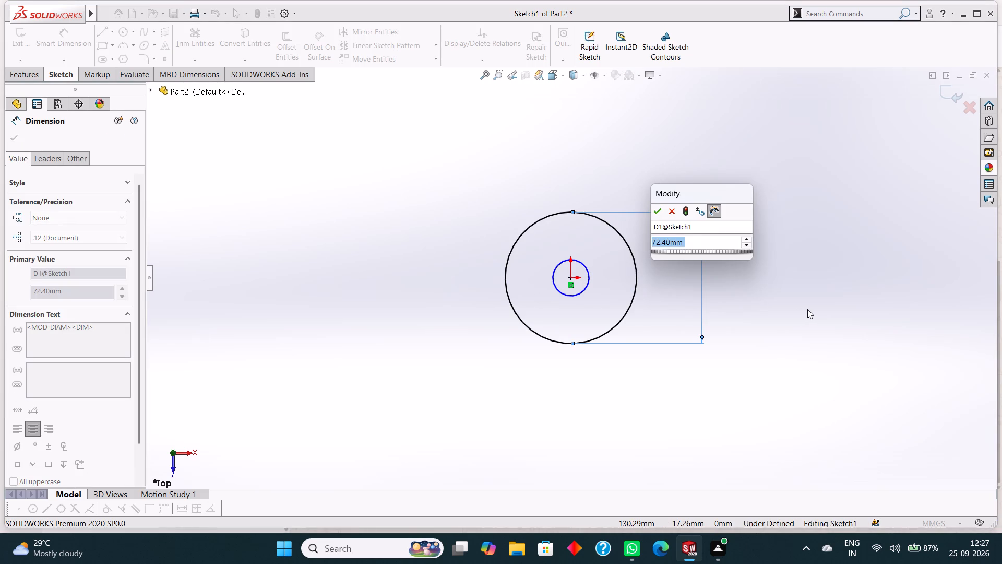
key("4")
key("0")
key("Return")
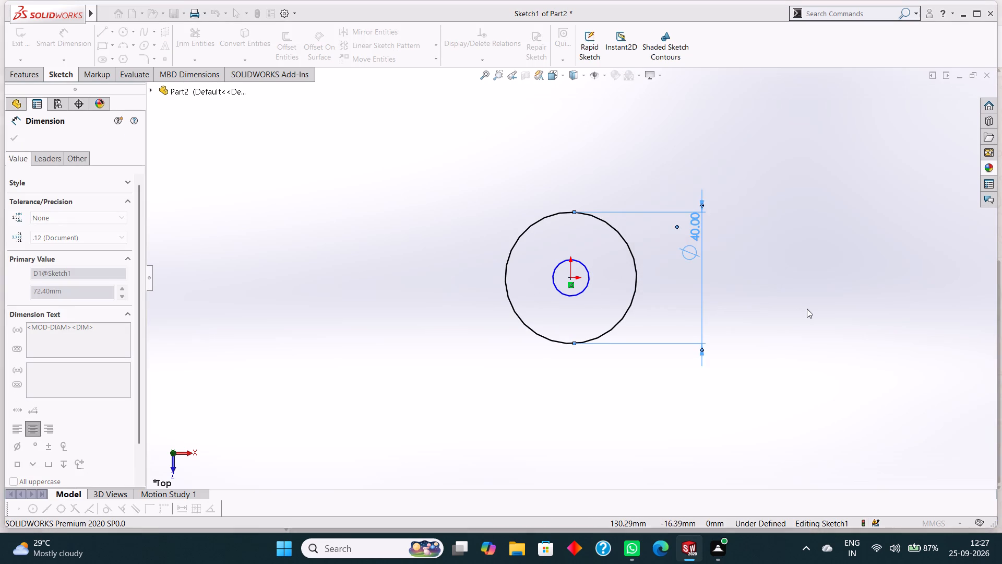
Dimension the inner circle with a diameter of 20 mm.
left_click(588, 273)
left_click(678, 277)
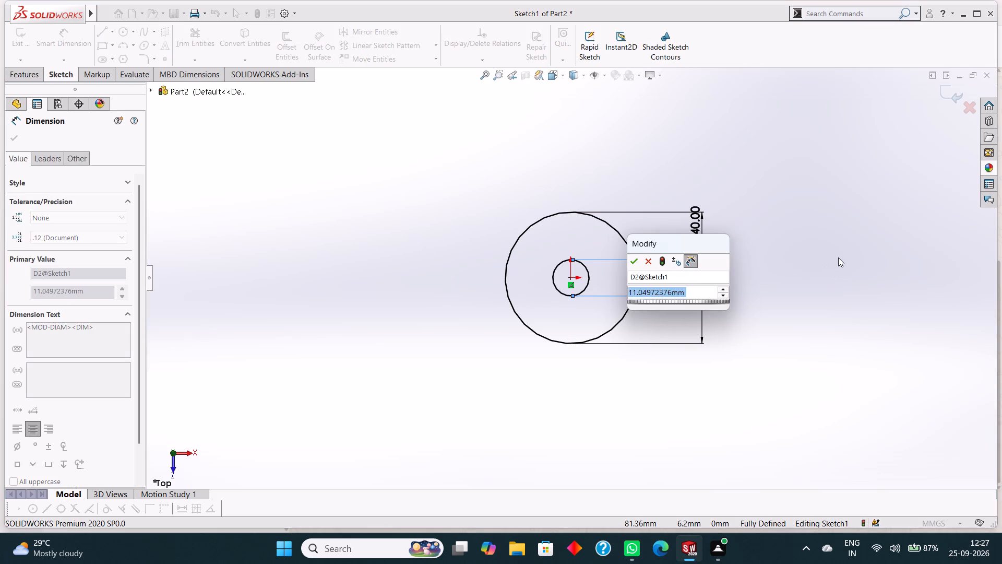
type("20")
key("Return")
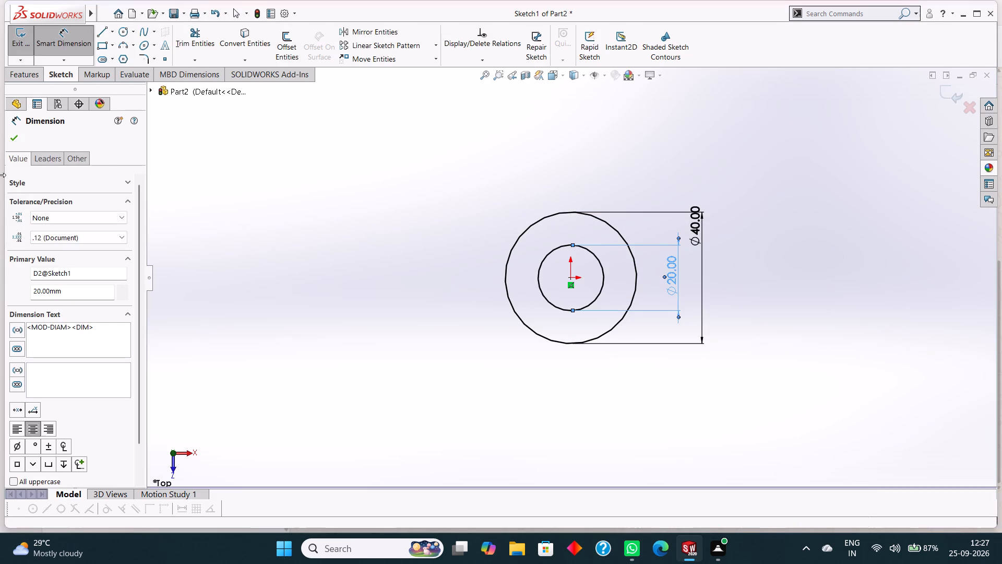
left_click(6, 144)
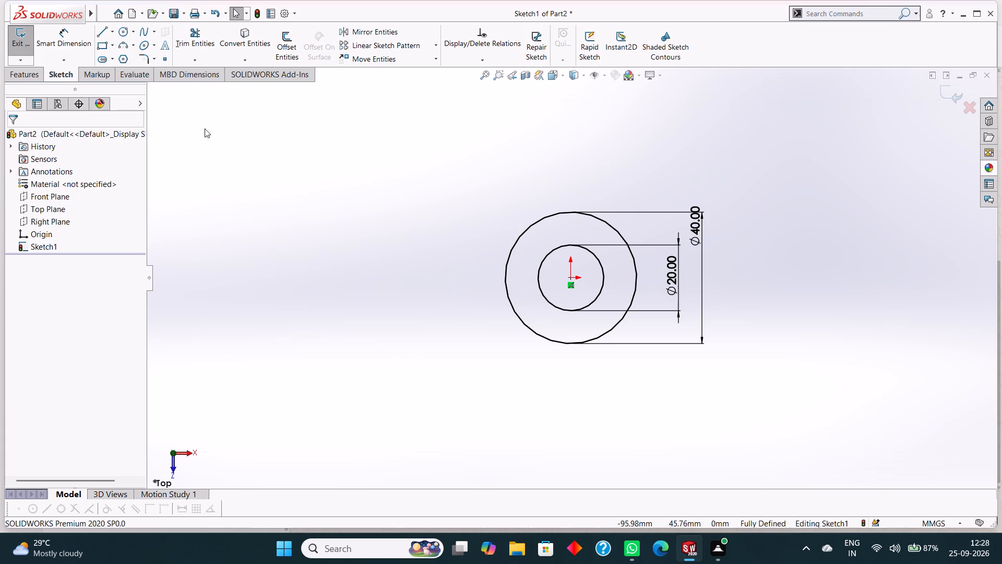
Extrude the ring profile as a blind boss 20 mm deep.
left_click(31, 70)
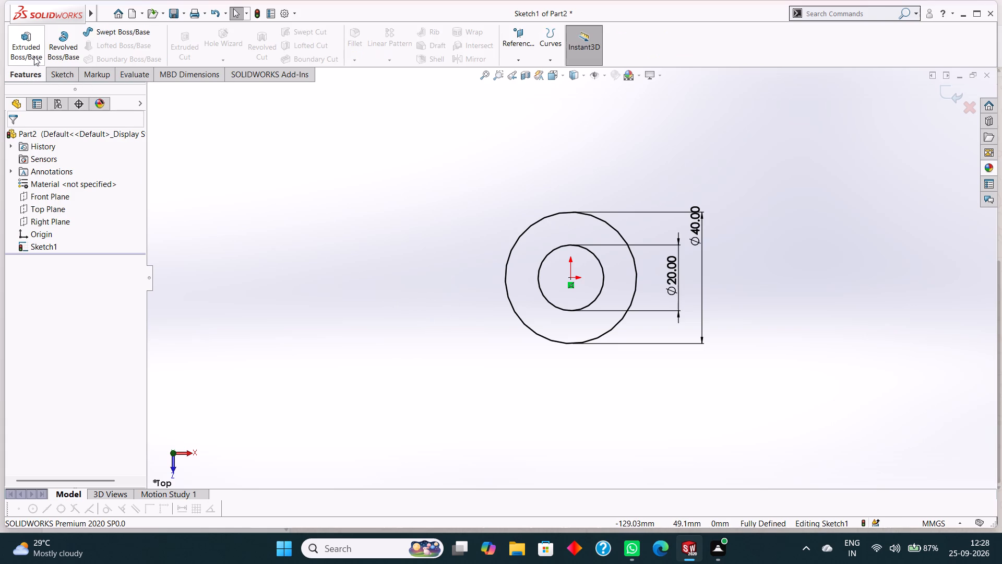
left_click(34, 51)
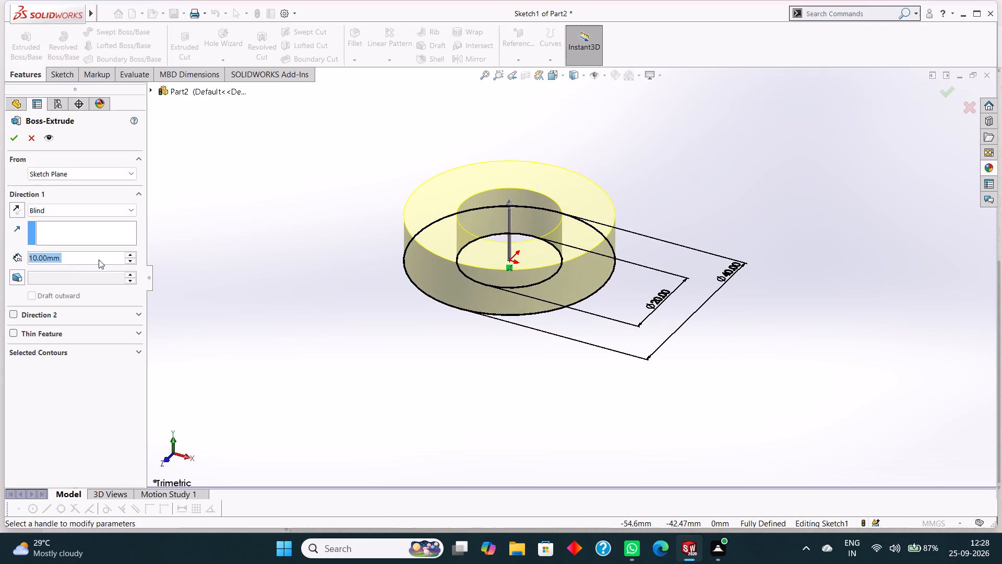
type("20")
key("Return")
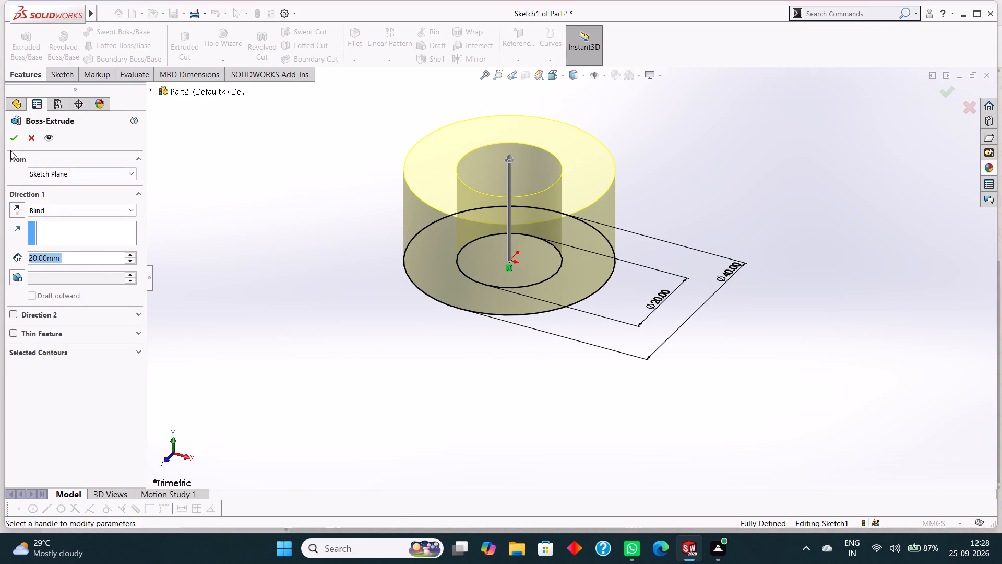
left_click(13, 140)
left_click(314, 330)
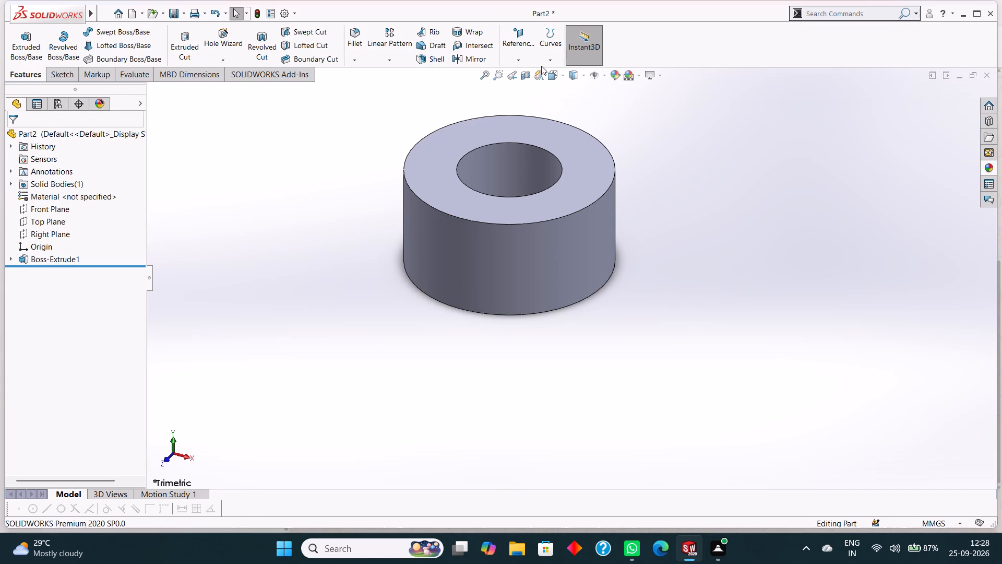
Create a reference plane offset 0 mm from the Top Plane.
left_click(512, 60)
left_click(528, 70)
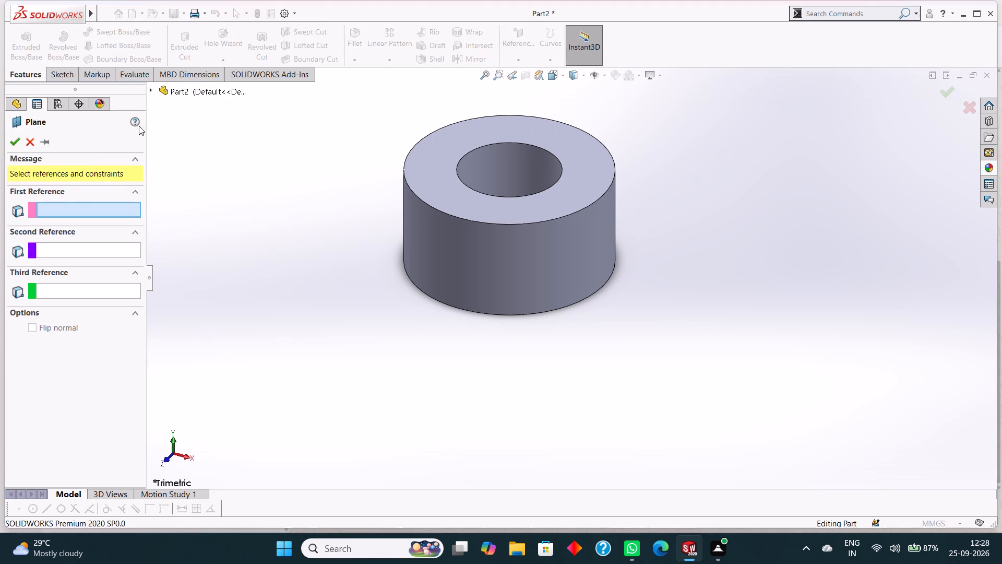
left_click(155, 90)
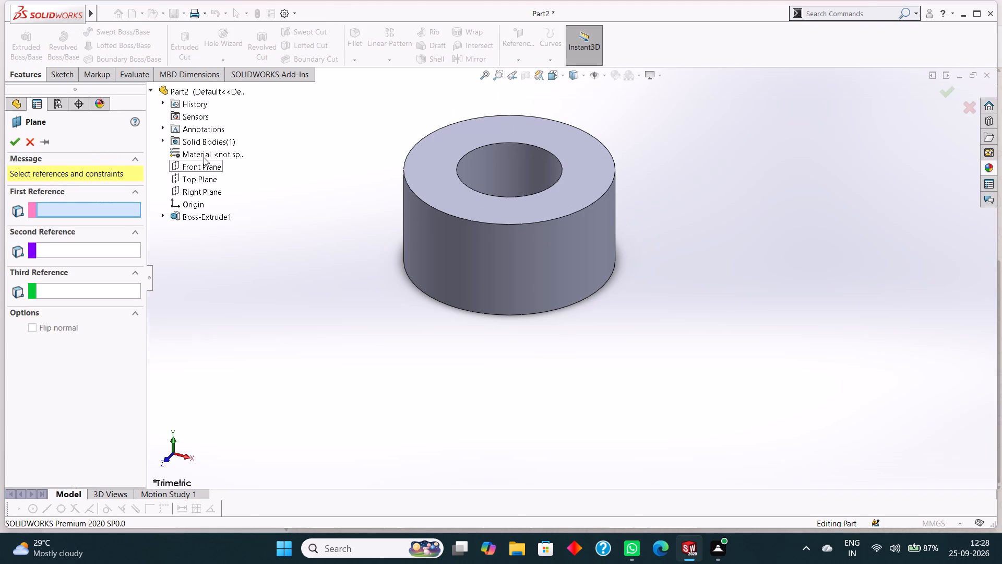
left_click(204, 179)
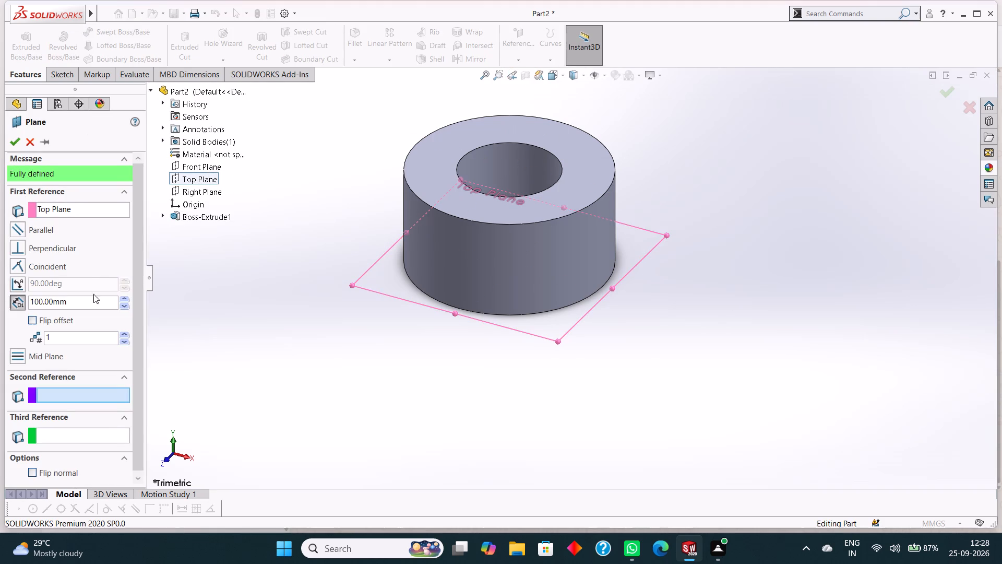
left_click_drag(98, 305, 1, 292)
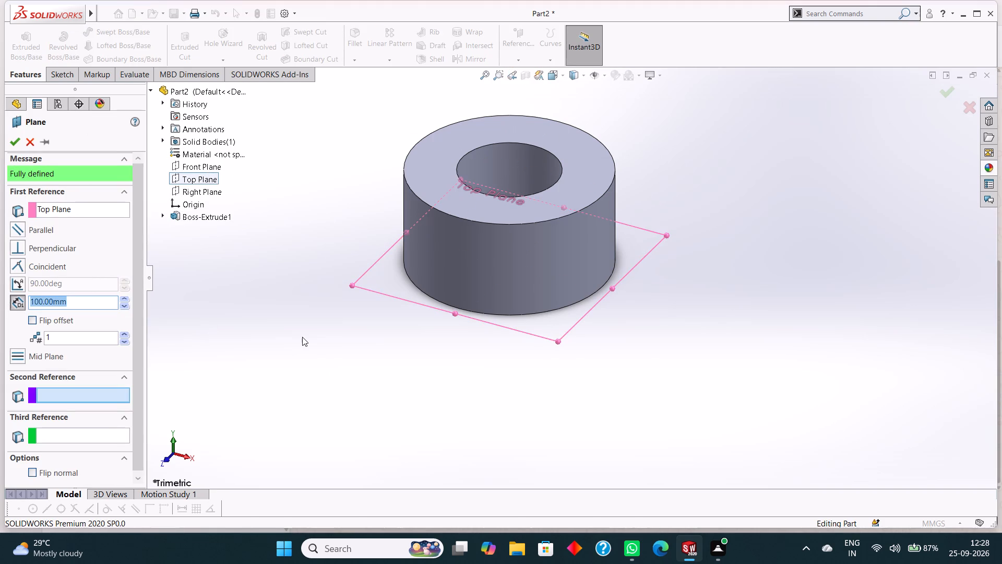
key("0")
key("Return")
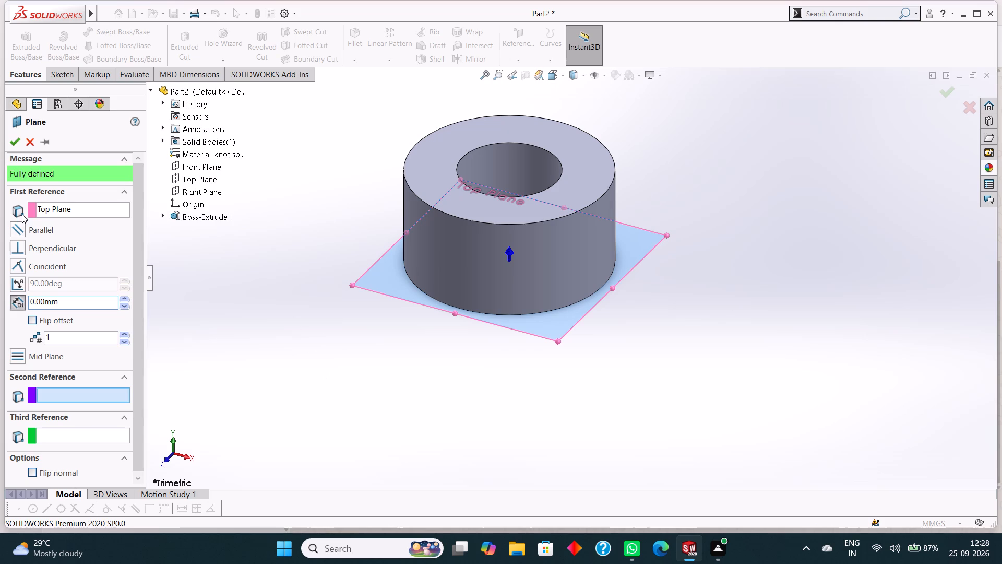
left_click(11, 142)
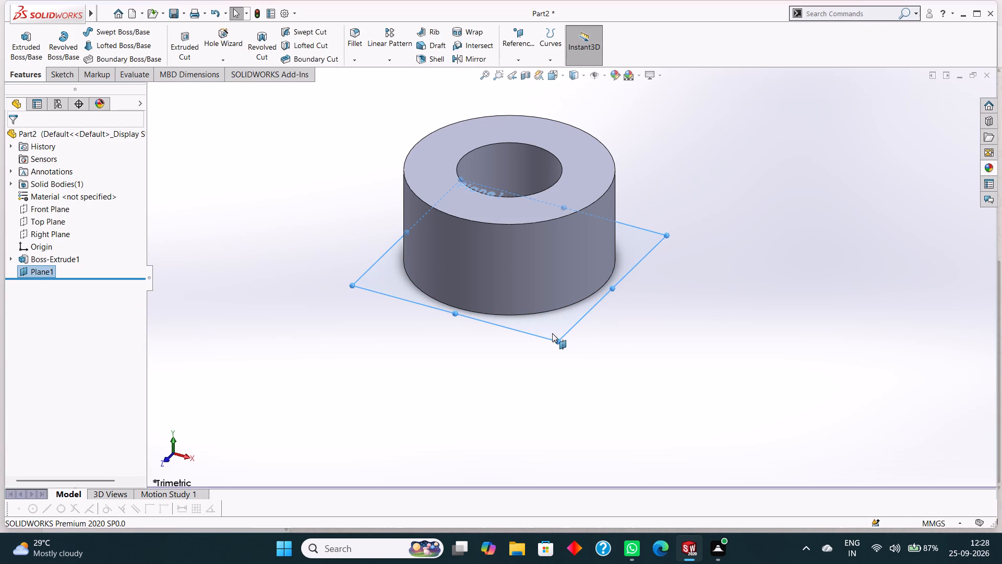
Start a sketch on the new reference plane and draw a 120 mm horizontal centerline from the origin in the negative X direction.
left_click(552, 333)
key("ctrl+8")
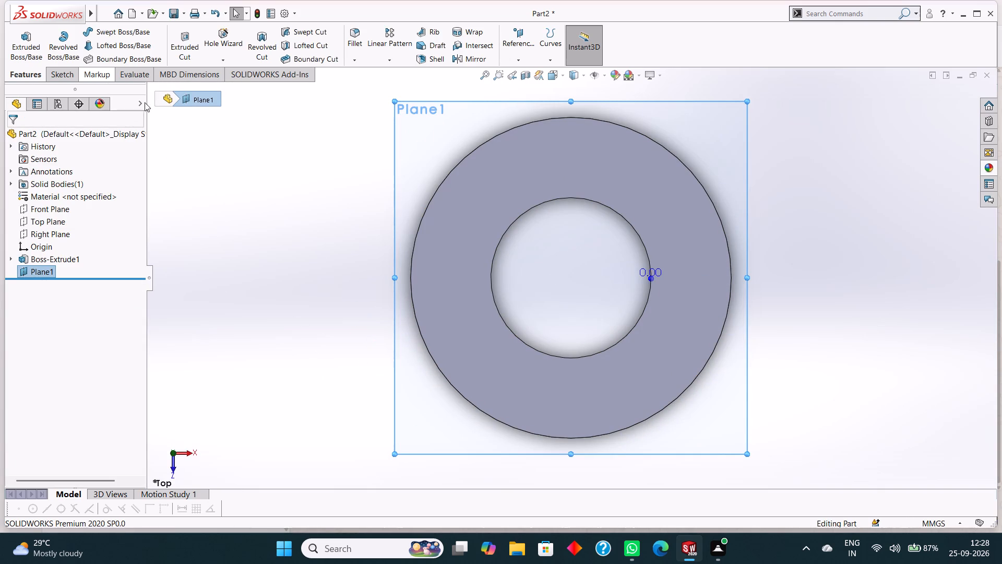
right_click(708, 128)
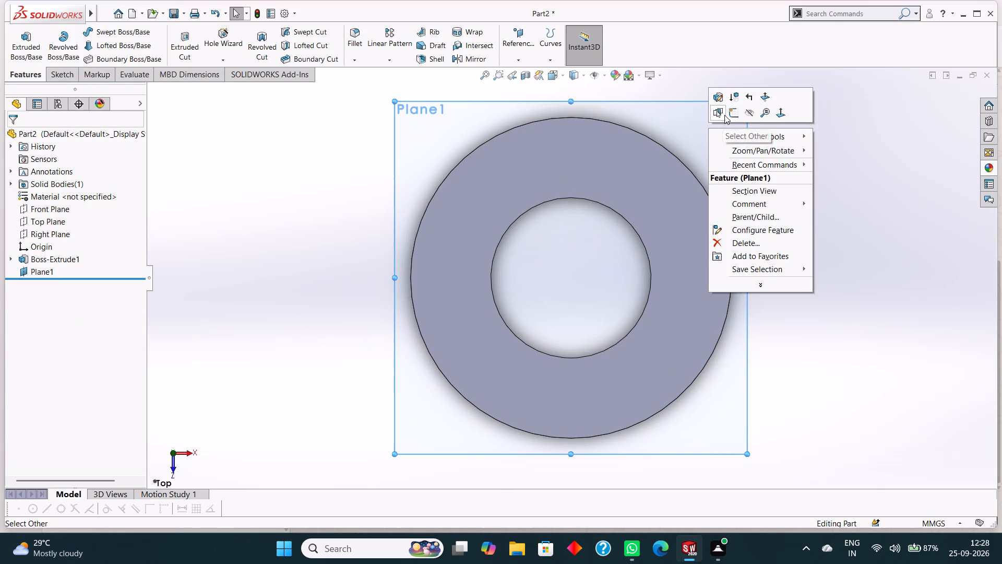
left_click(732, 115)
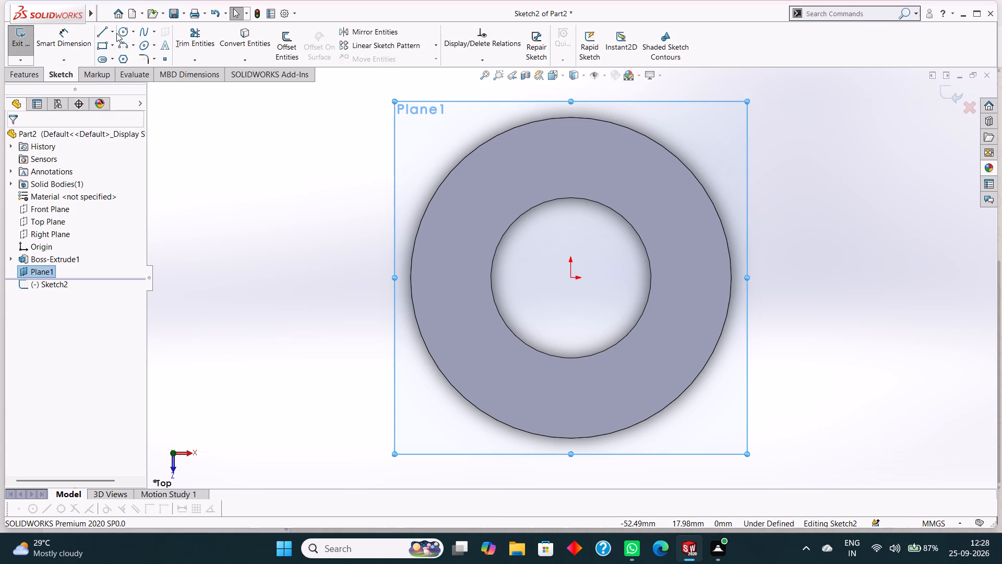
left_click(111, 31)
left_click(123, 57)
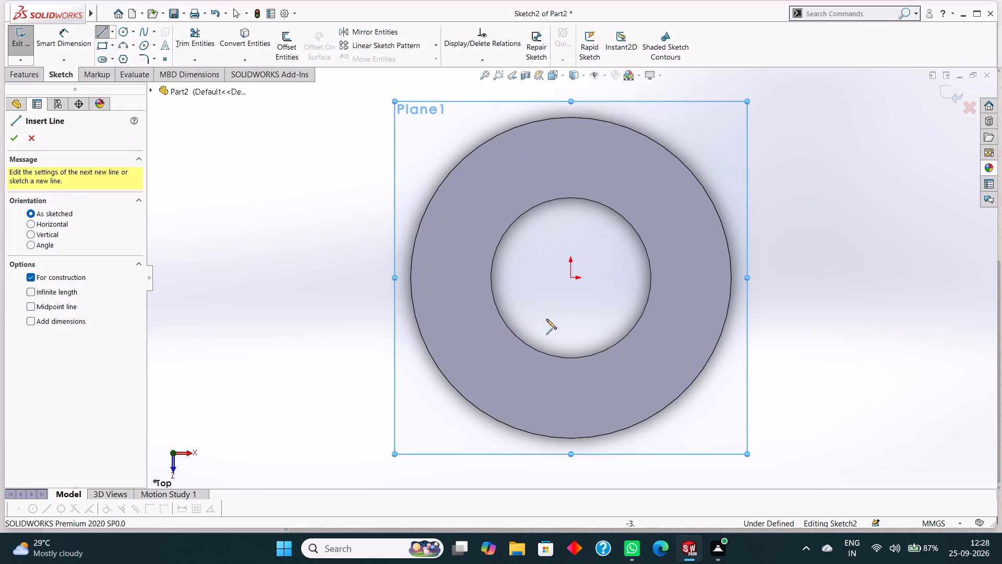
scroll(545, 351, "up", 2)
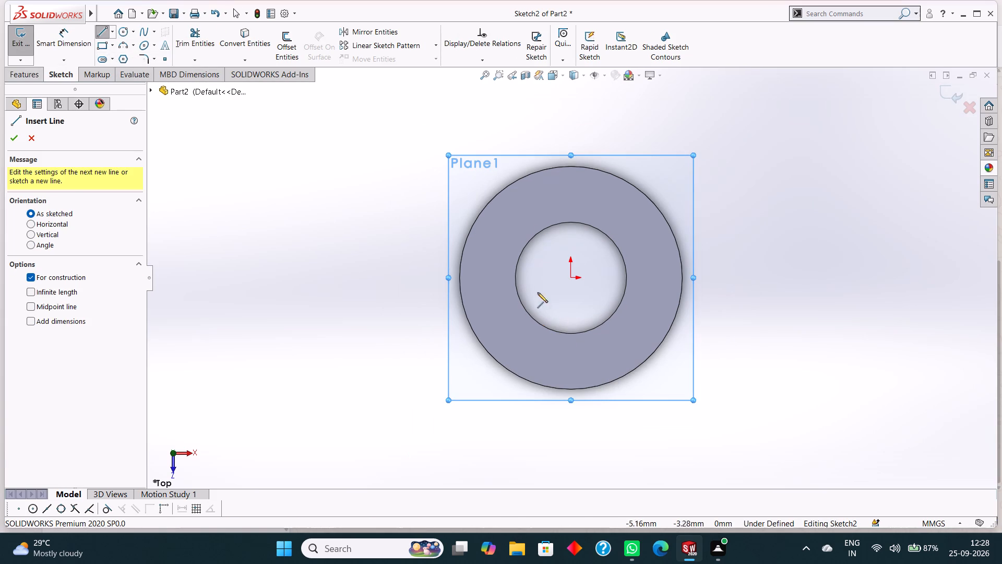
left_click(571, 278)
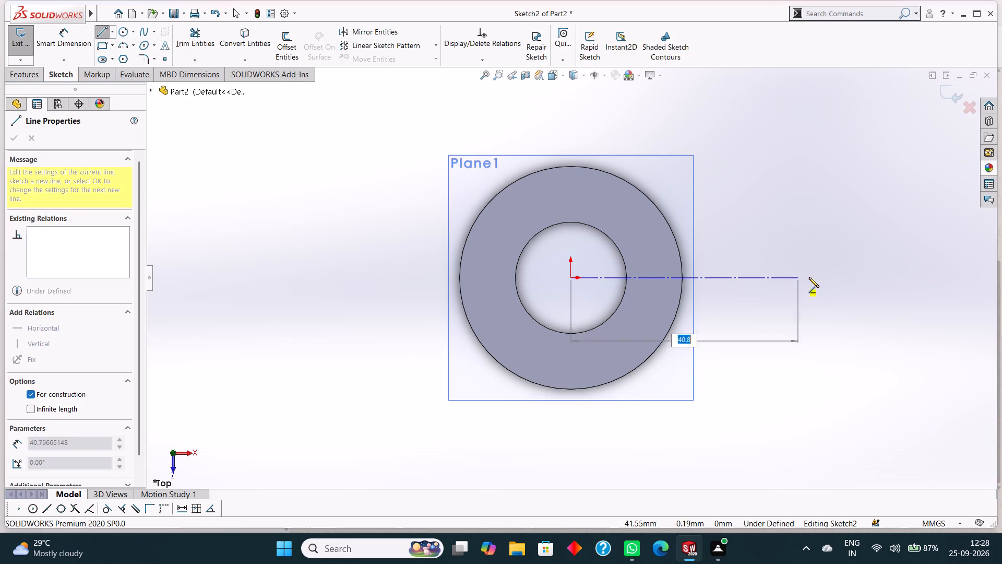
scroll(868, 279, "up", 2)
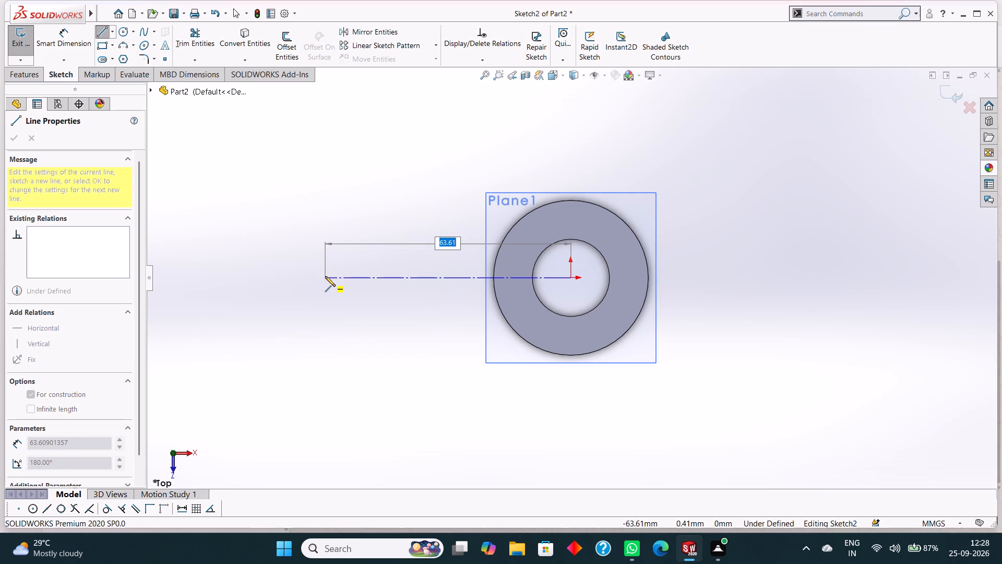
type("15")
key("BackSpace")
type("20")
key("Return")
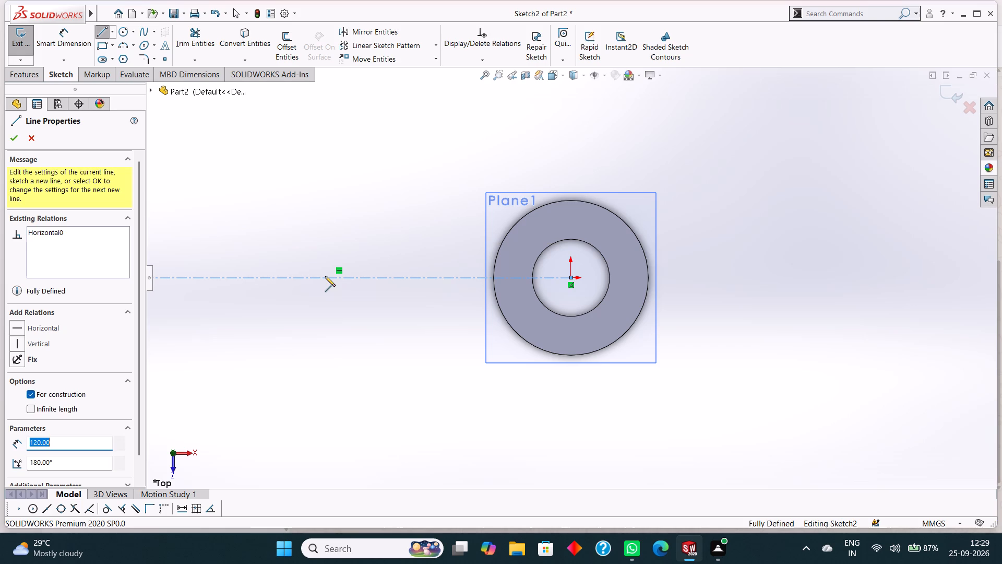
Undo the 120 mm centerline drawn in the negative X direction.
key("Escape")
key("ctrl+z")
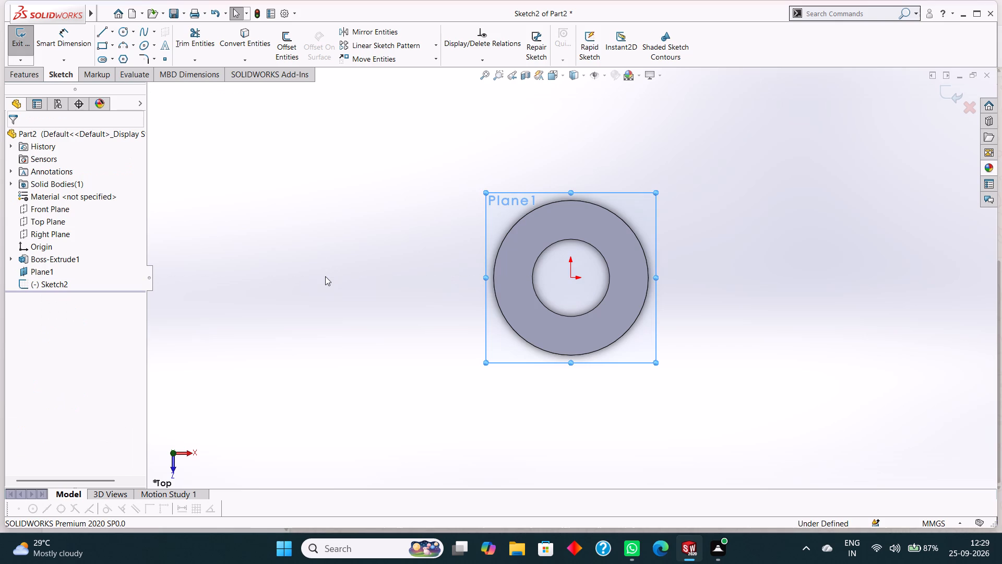
Draw a 120 mm horizontal centerline from the origin in the positive X direction.
left_click(115, 33)
left_click(116, 57)
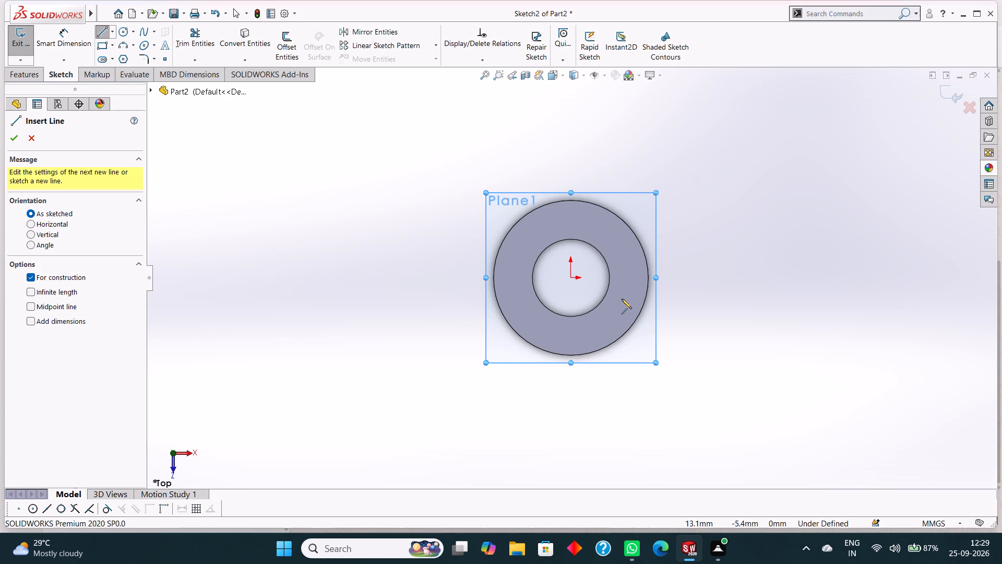
scroll(622, 299, "up", 1)
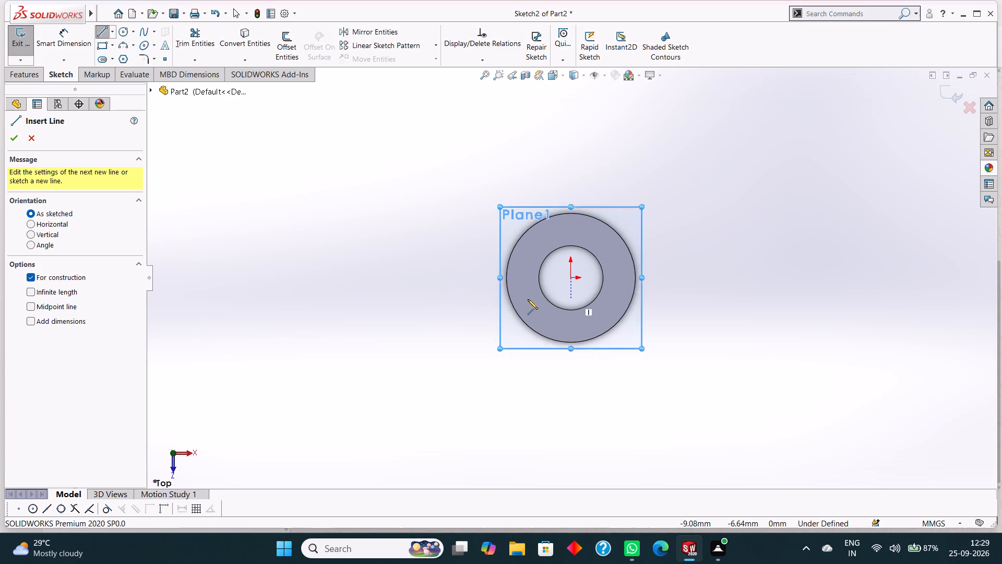
scroll(678, 285, "up", 1)
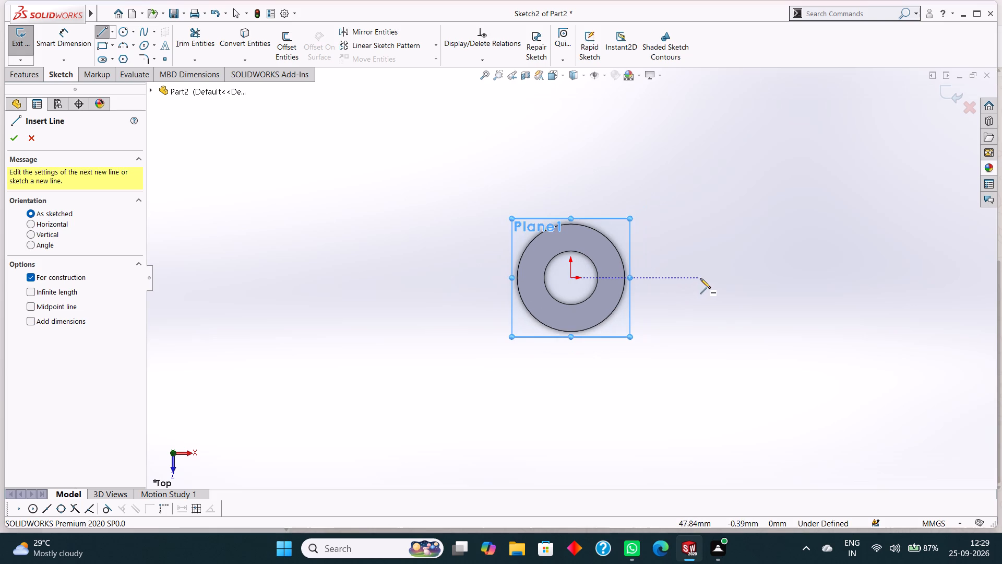
scroll(700, 278, "down", 2)
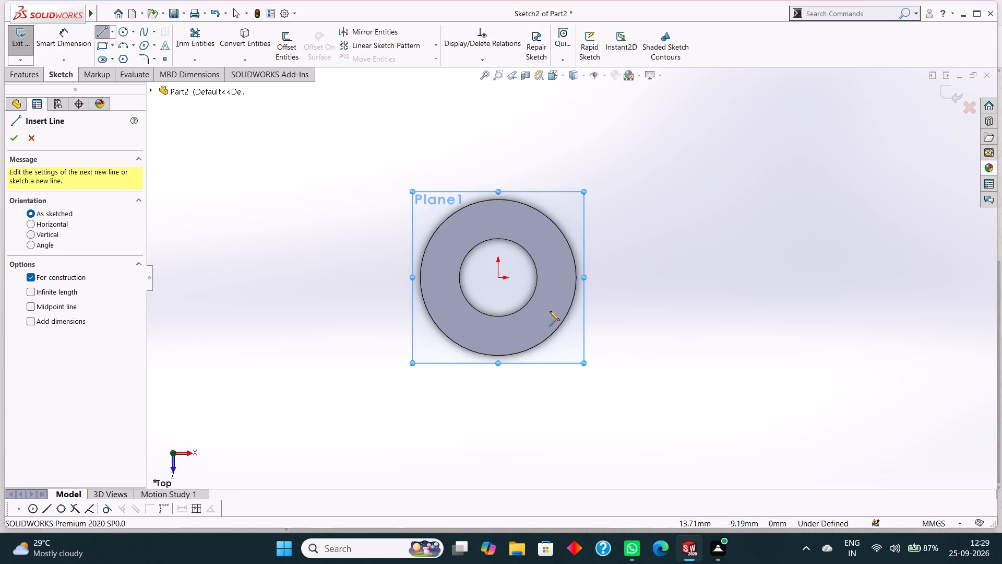
left_click(498, 277)
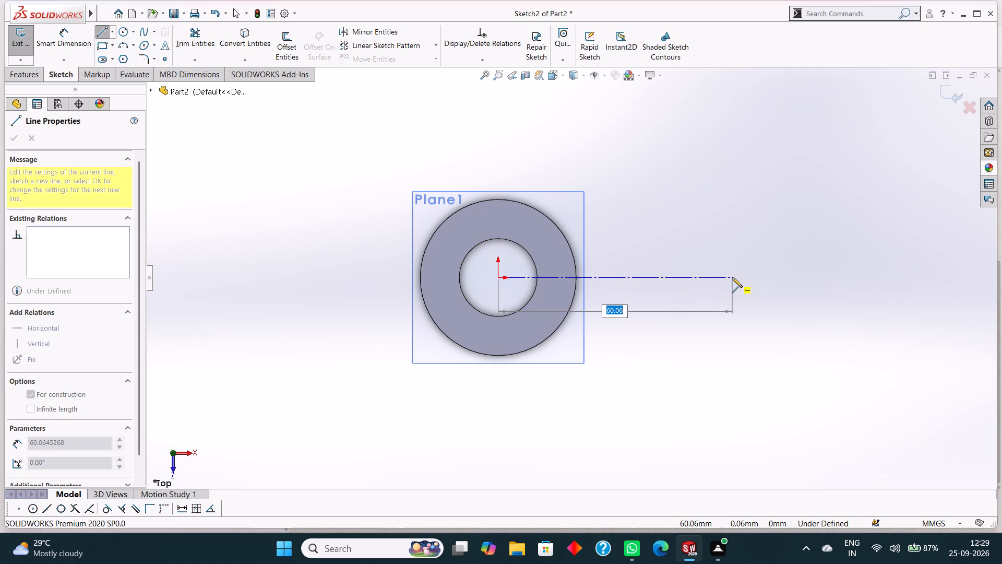
key("2")
key("BackSpace")
type("120")
key("Return")
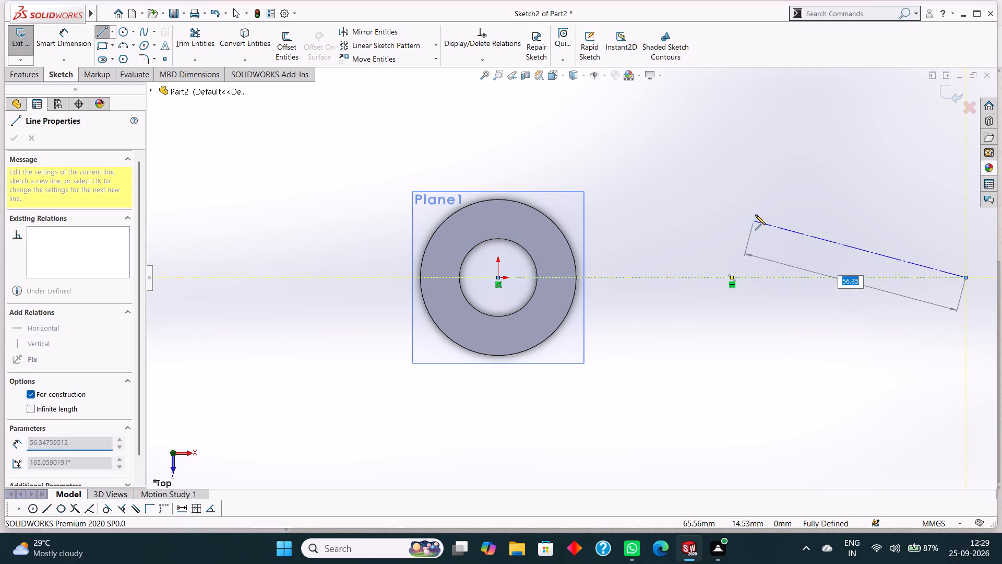
right_click(755, 214)
left_click(796, 219)
Draw a closed 10 mm by 120 mm rectangular line profile outward from the centerline's far end, extending 60 mm to each side of it.
scroll(798, 222, "up", 3)
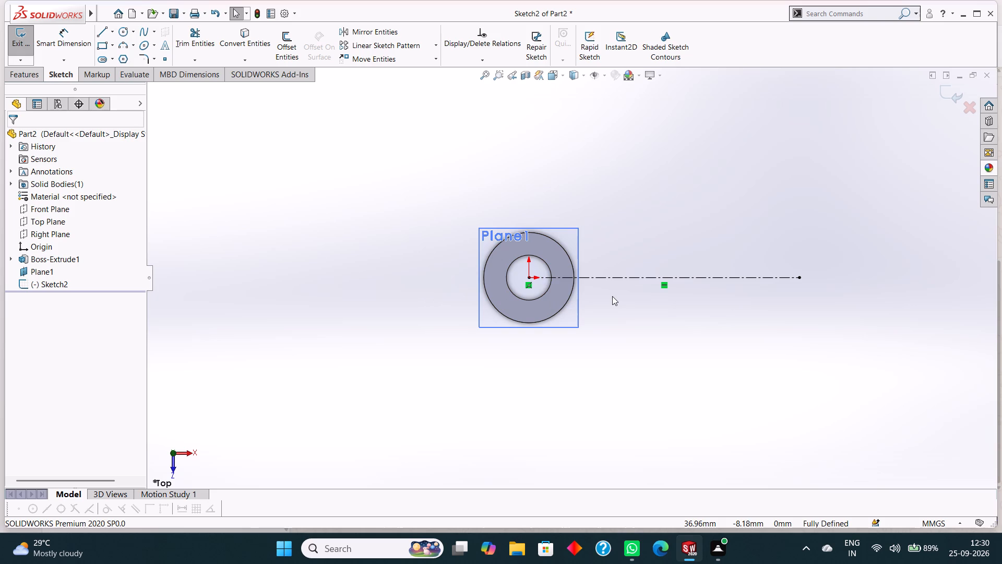
left_click(99, 30)
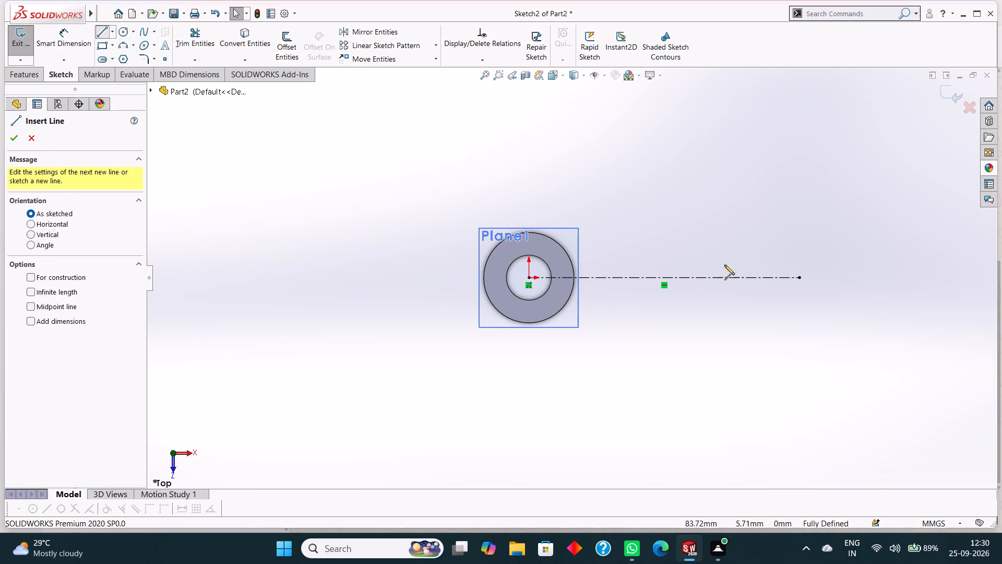
left_click(800, 276)
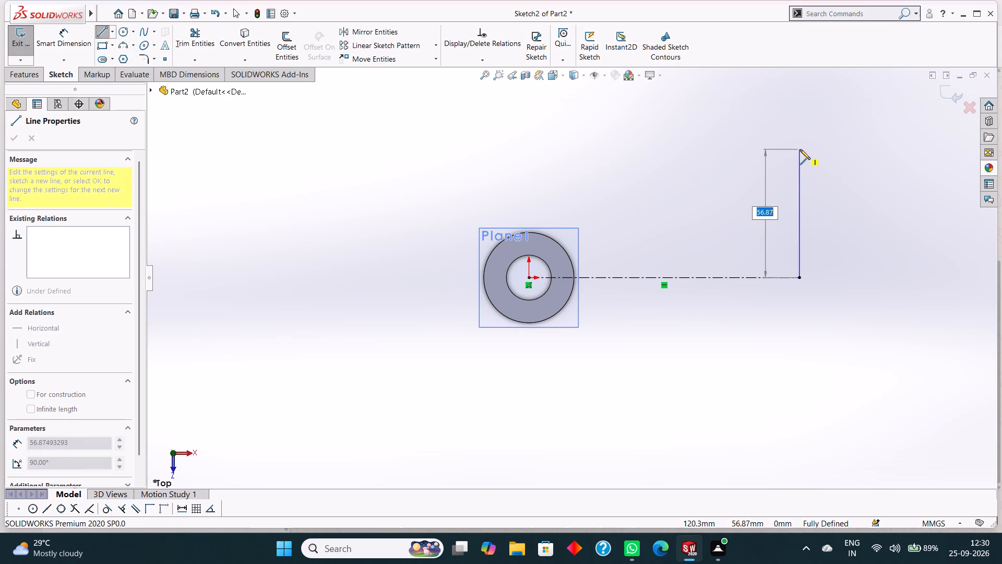
type("60")
key("Return")
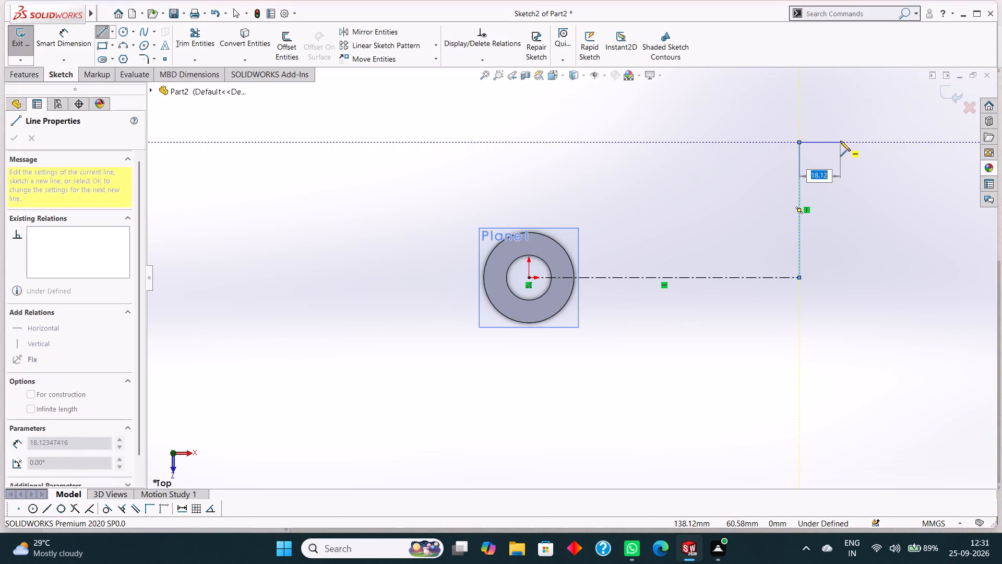
type("10")
key("Return")
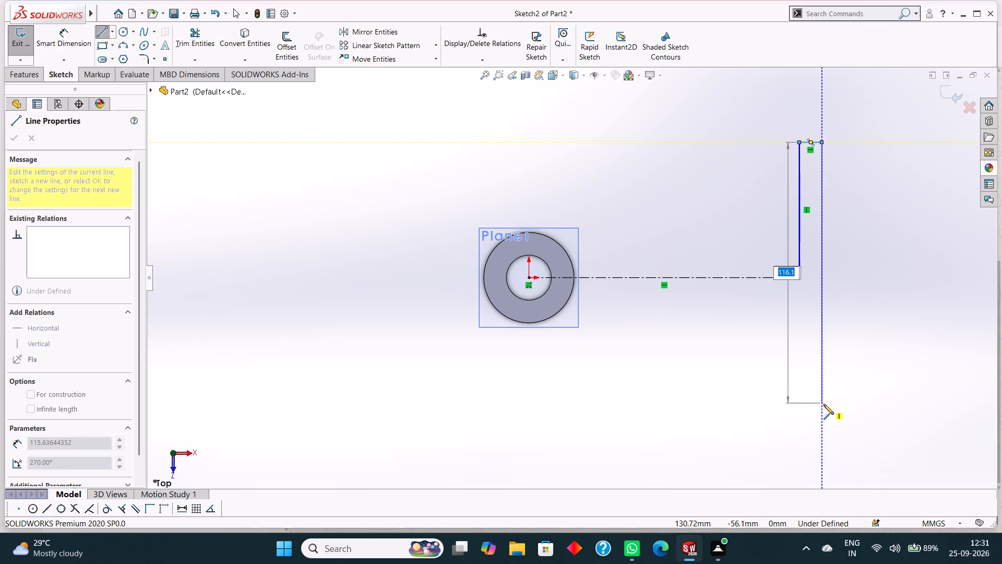
type("120")
key("Return")
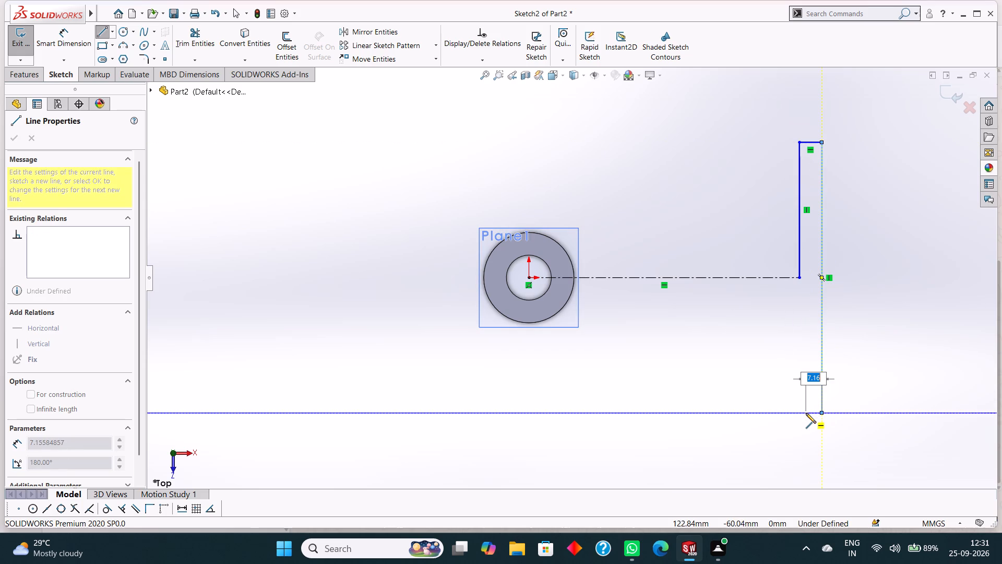
type("10")
key("Return")
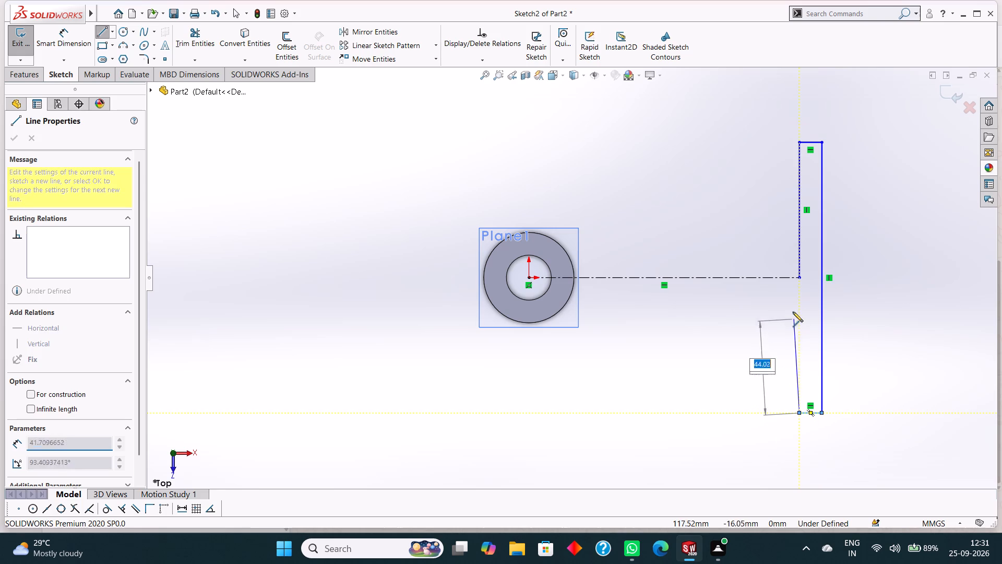
left_click(798, 278)
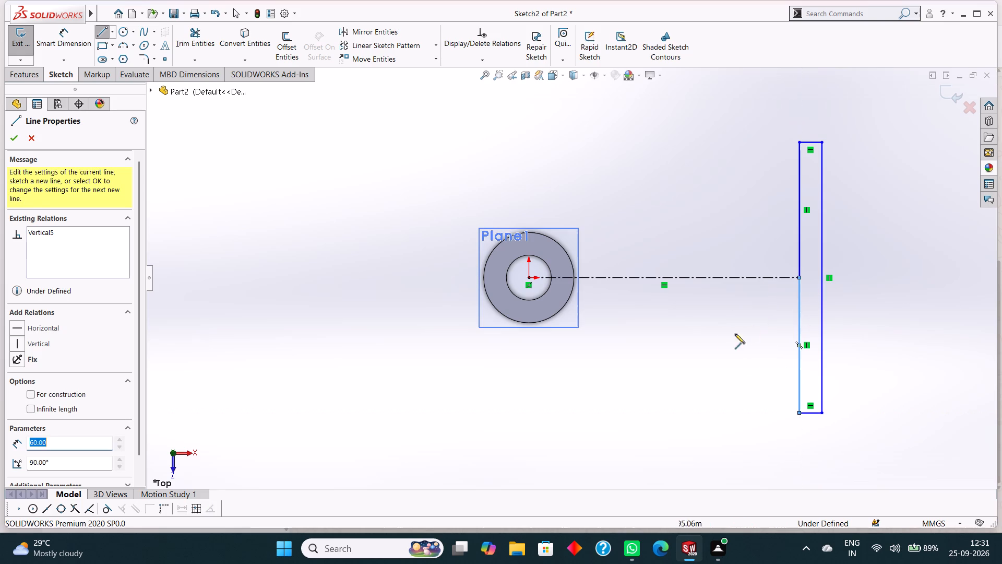
right_click(719, 342)
left_click(746, 351)
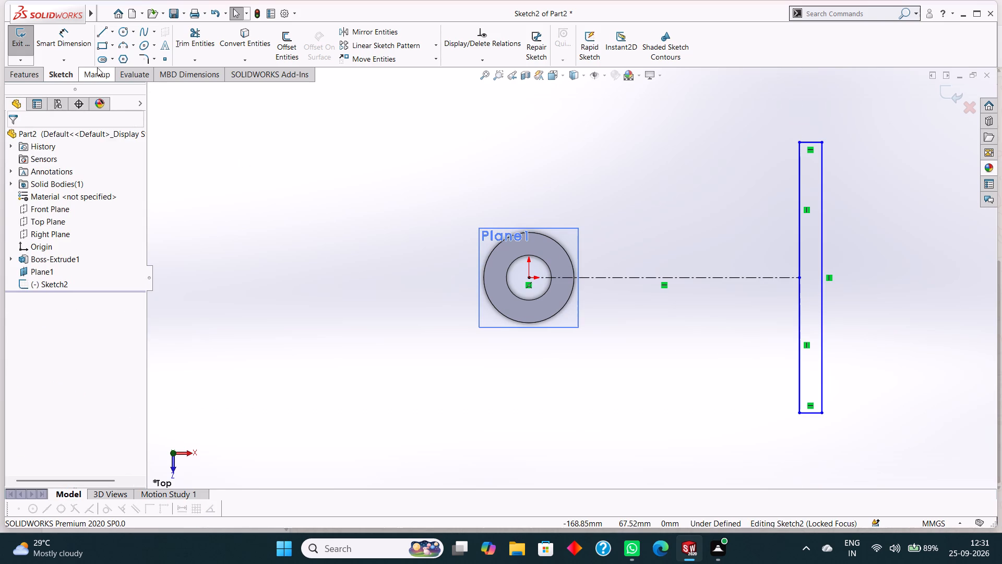
Draw a line from the top quadrant of the boss's outer edge to the rectangle's upper inner corner.
left_click(106, 30)
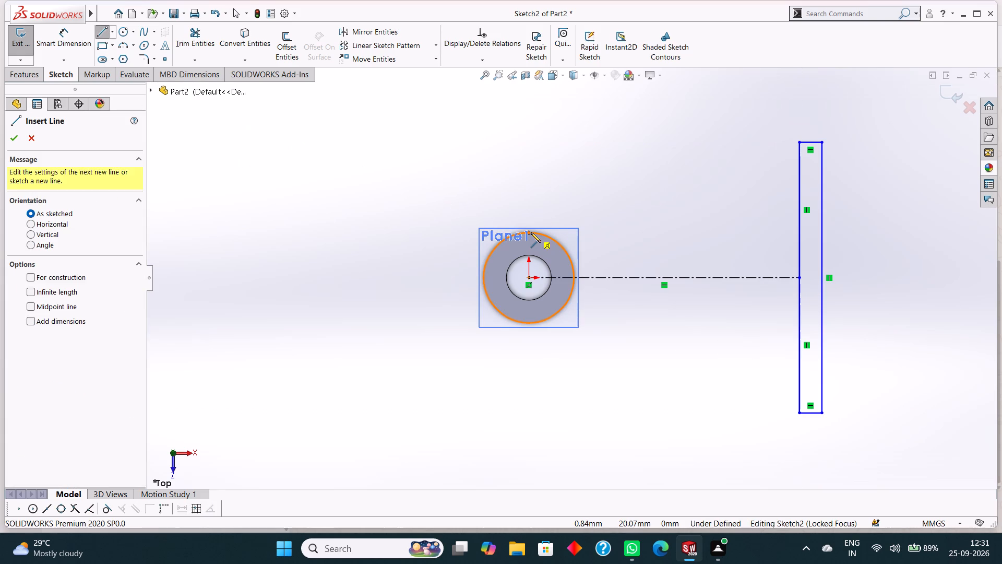
left_click(528, 231)
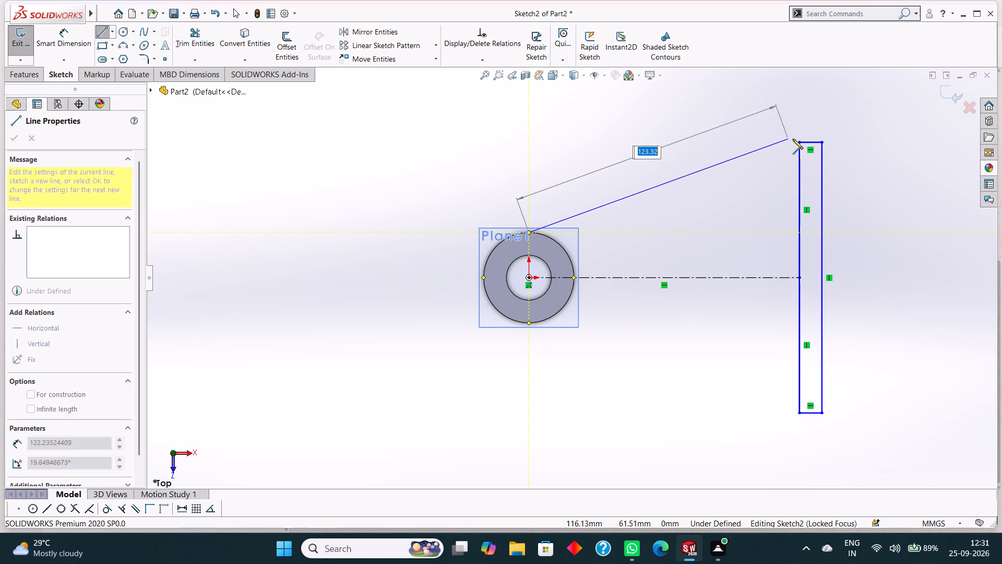
left_click(797, 142)
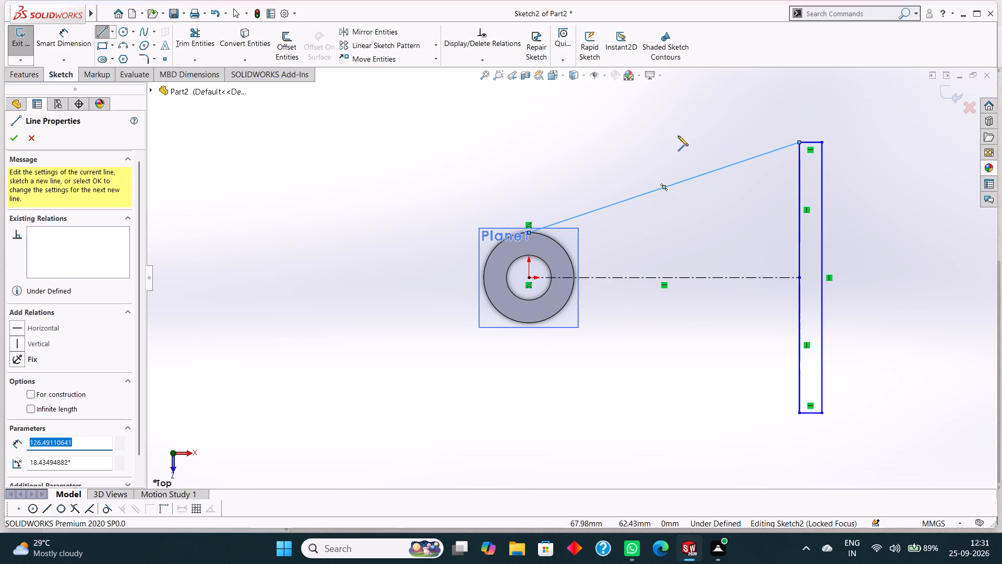
right_click(641, 134)
left_click(681, 136)
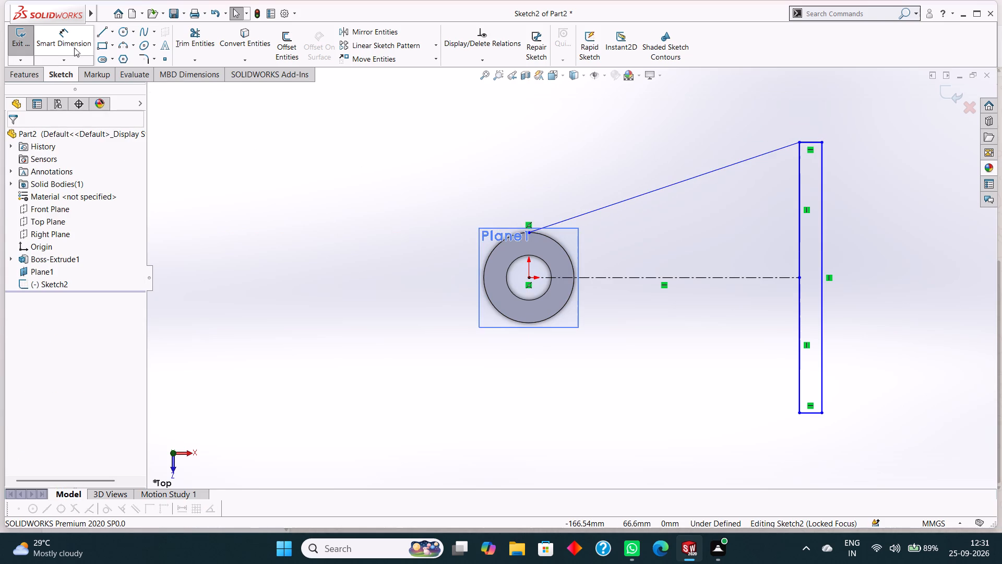
Draw a line from the bottom quadrant of the boss's outer edge to the rectangle's lower inner corner.
left_click(101, 29)
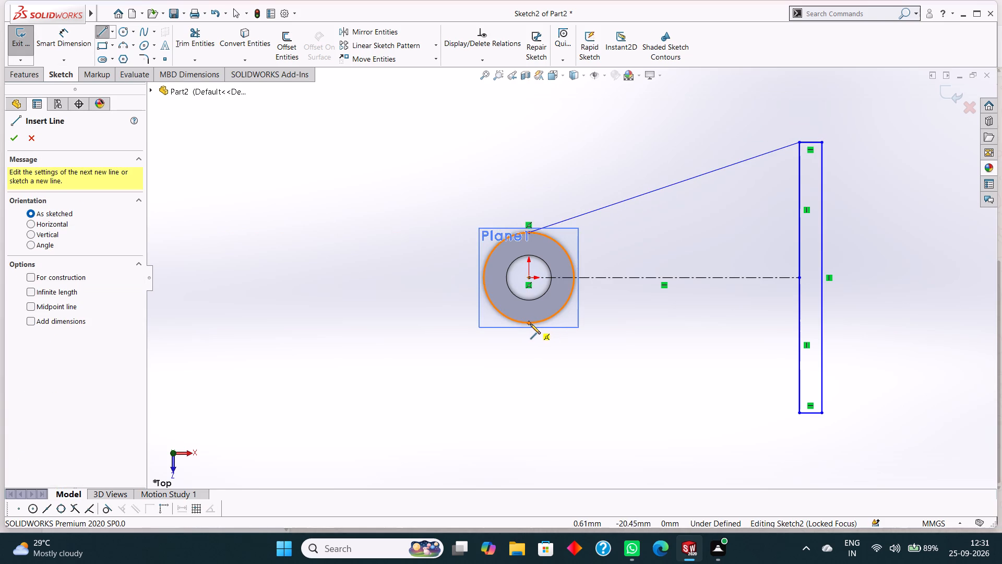
left_click(530, 324)
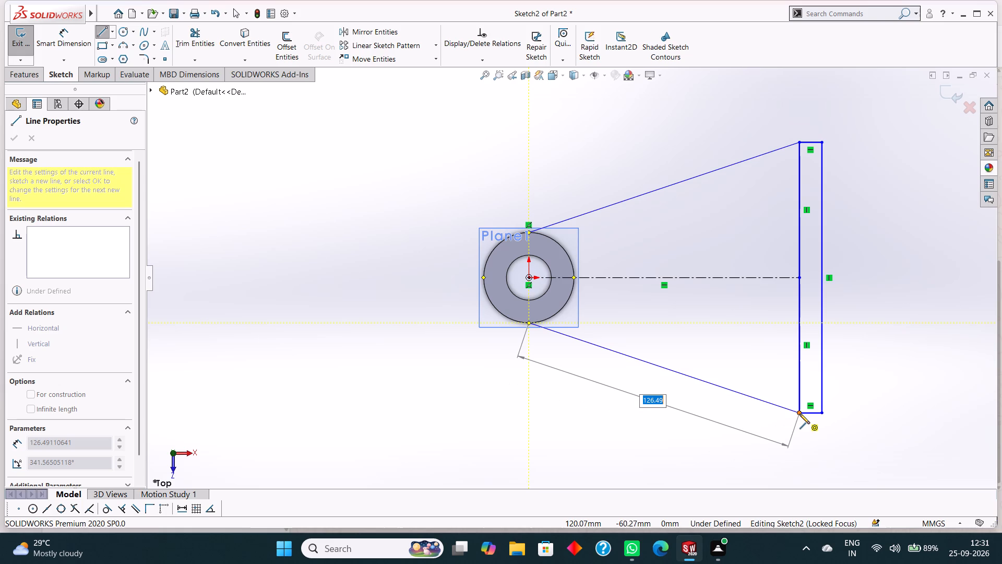
left_click(800, 413)
right_click(588, 422)
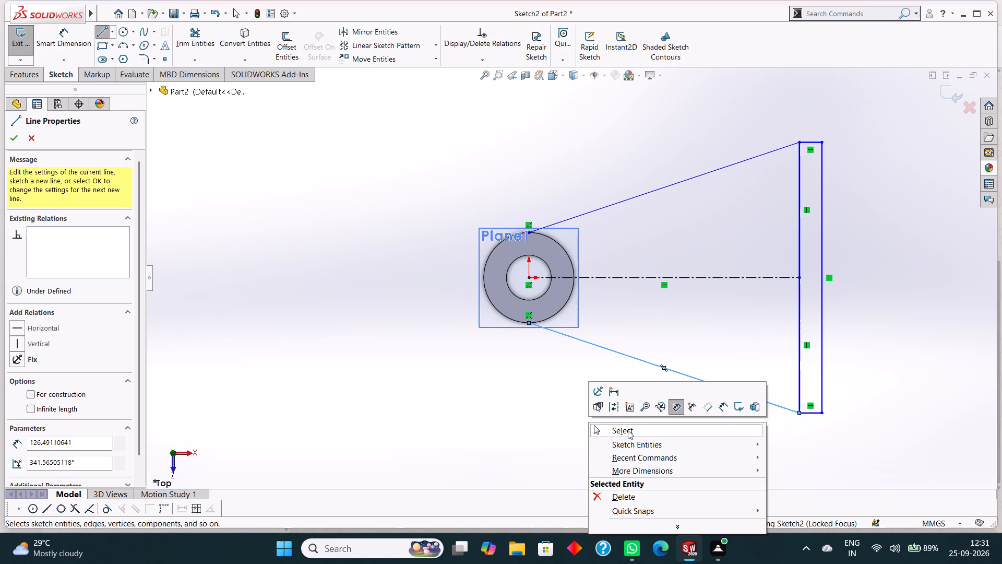
left_click(628, 430)
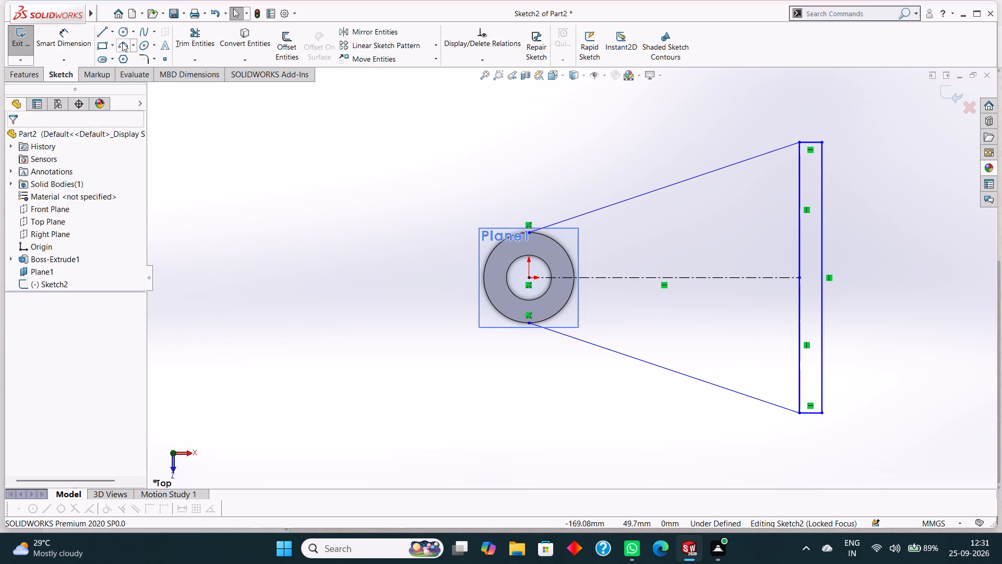
Draw a three-point arc along the boss's outer edge joining the two slanted lines' start points, bulging toward the rectangle.
left_click(122, 42)
left_click(529, 232)
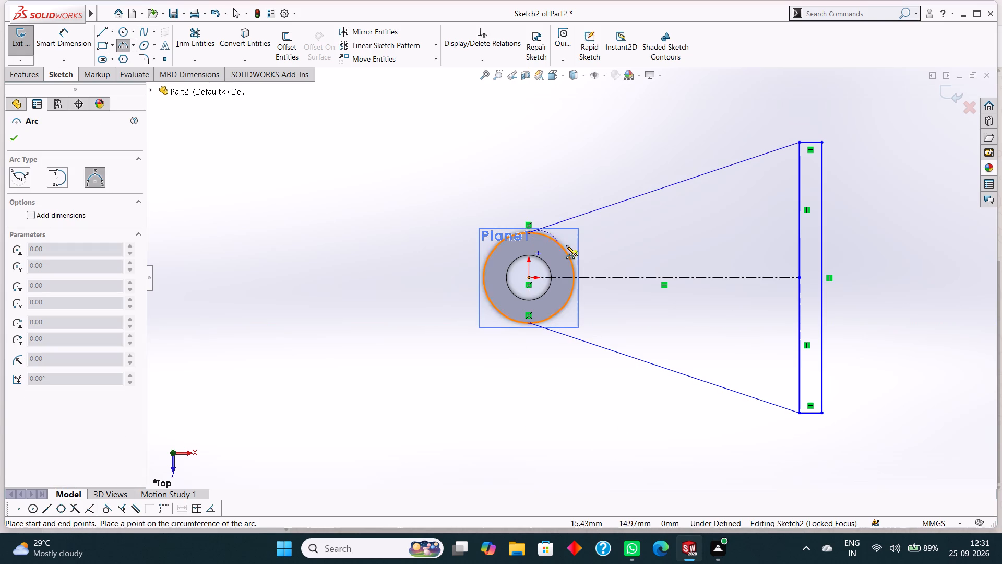
left_click(528, 322)
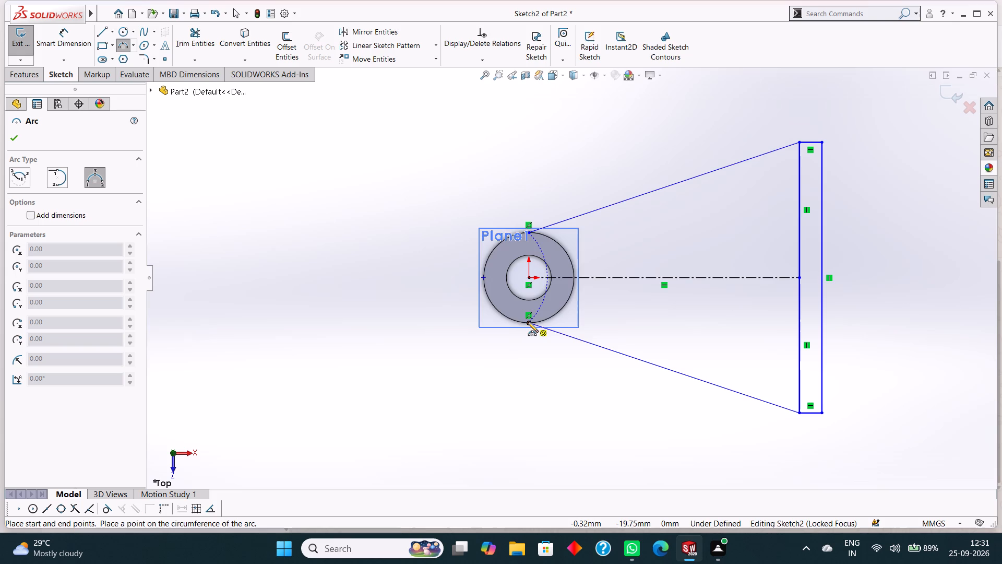
left_click(555, 313)
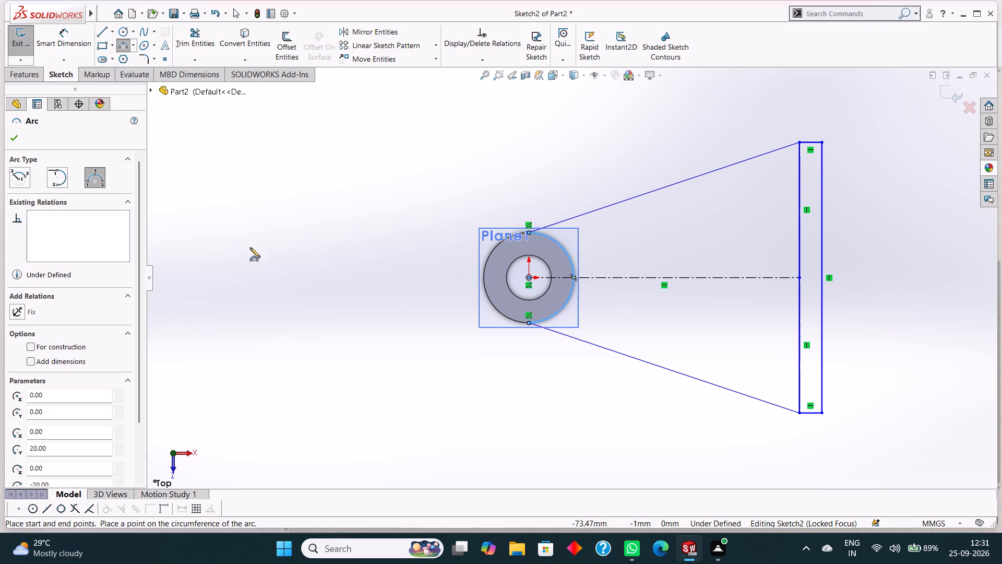
left_click(7, 137)
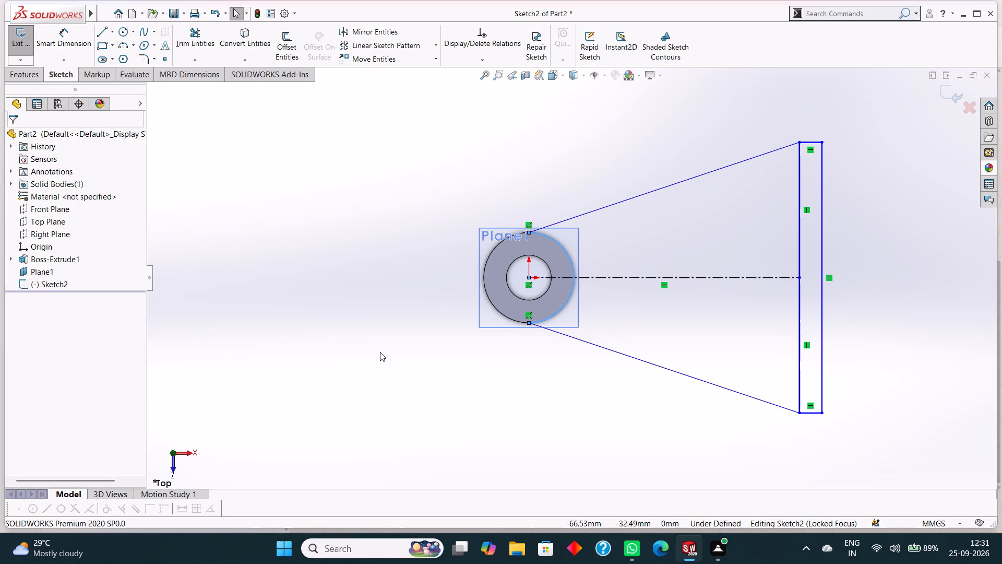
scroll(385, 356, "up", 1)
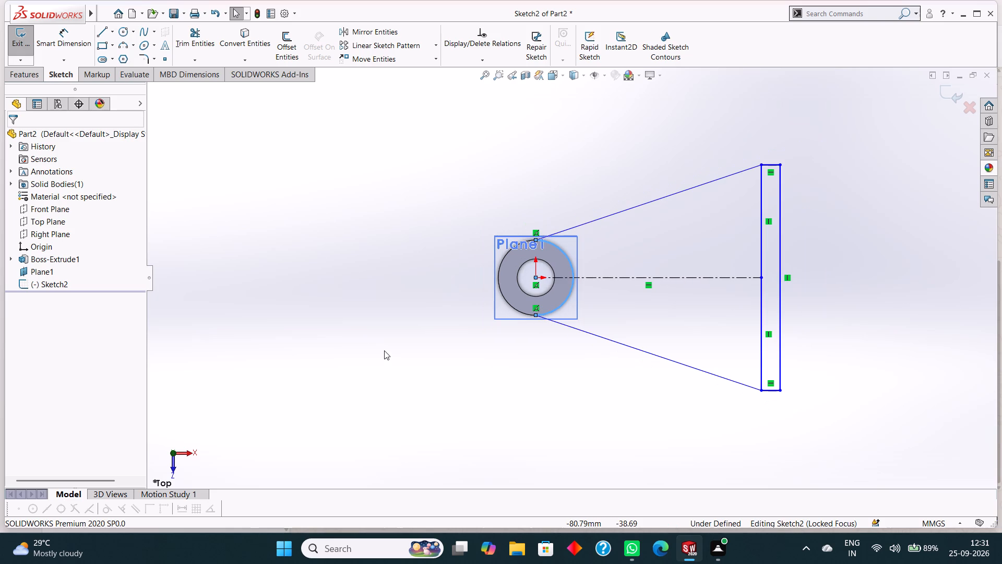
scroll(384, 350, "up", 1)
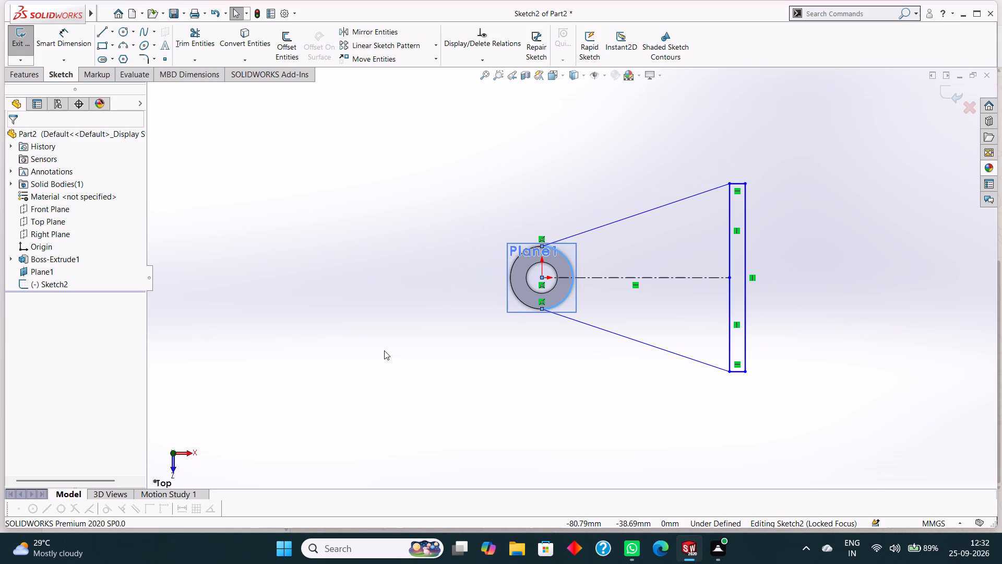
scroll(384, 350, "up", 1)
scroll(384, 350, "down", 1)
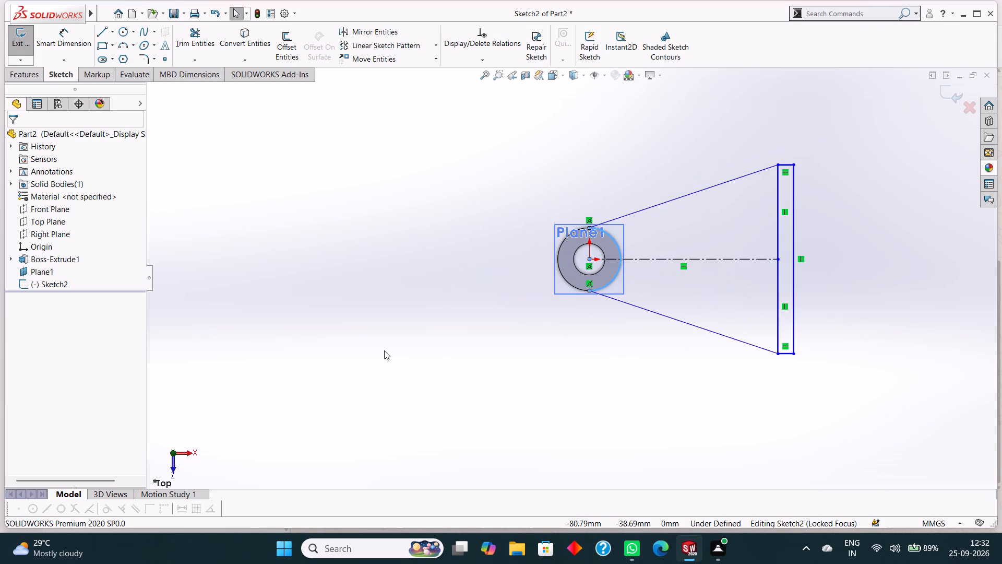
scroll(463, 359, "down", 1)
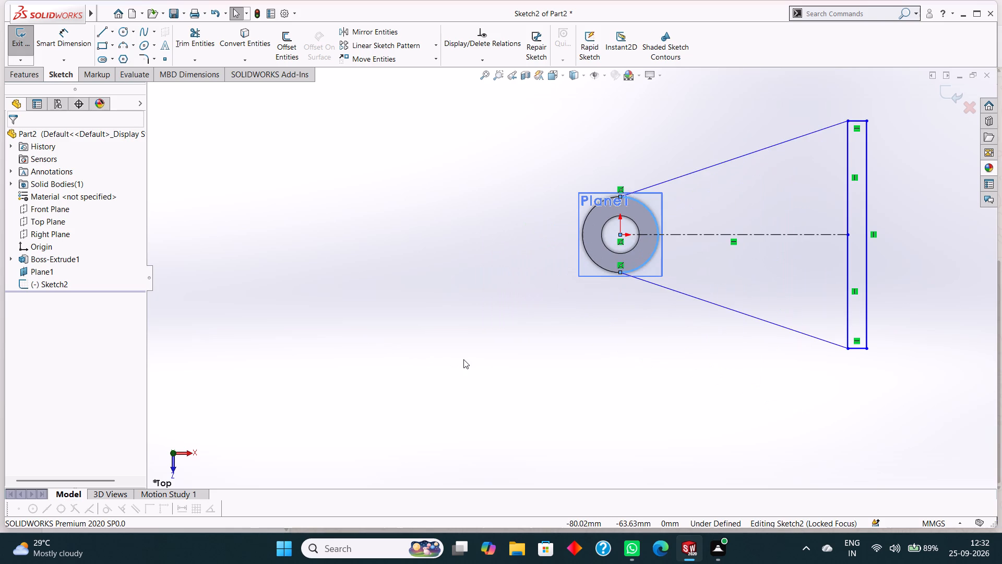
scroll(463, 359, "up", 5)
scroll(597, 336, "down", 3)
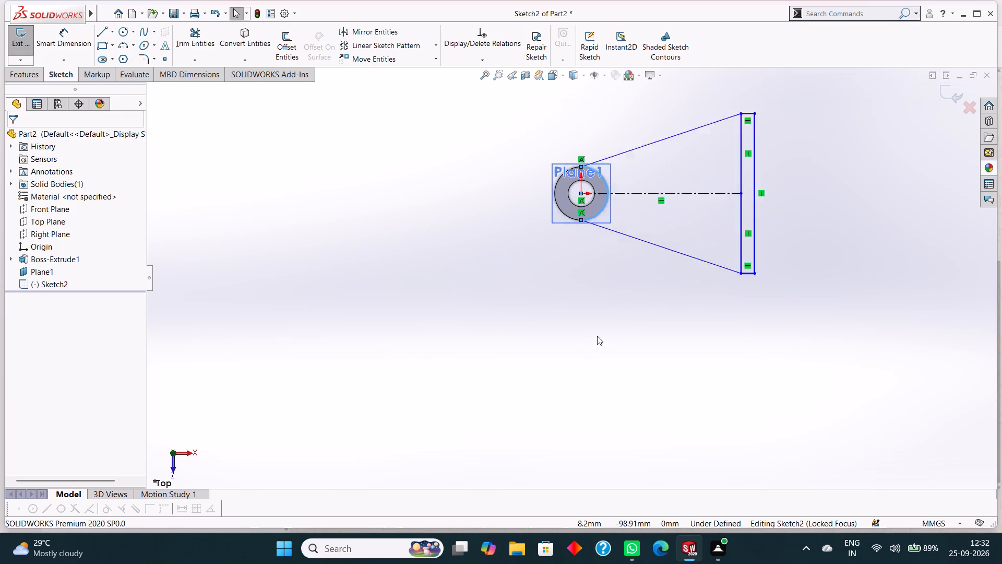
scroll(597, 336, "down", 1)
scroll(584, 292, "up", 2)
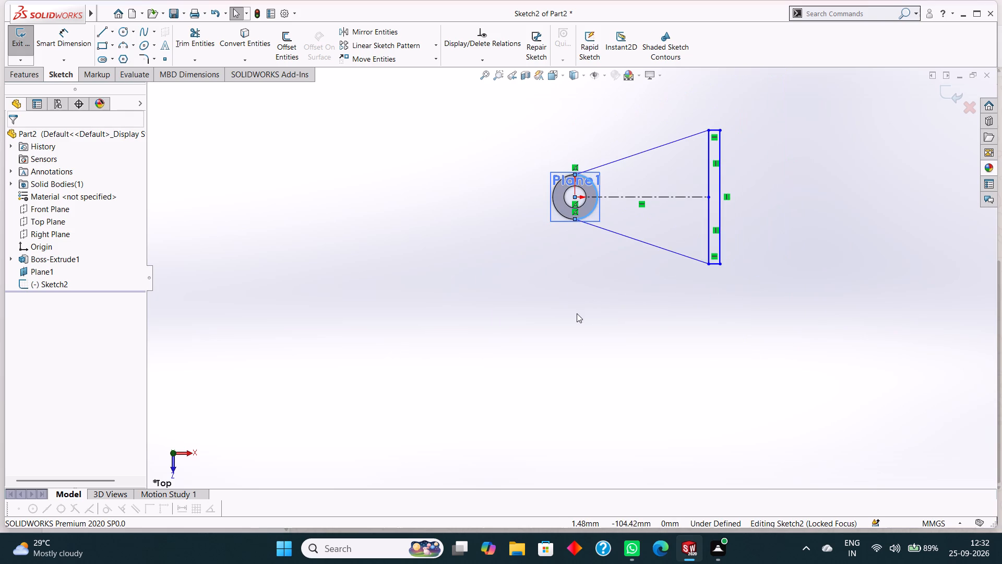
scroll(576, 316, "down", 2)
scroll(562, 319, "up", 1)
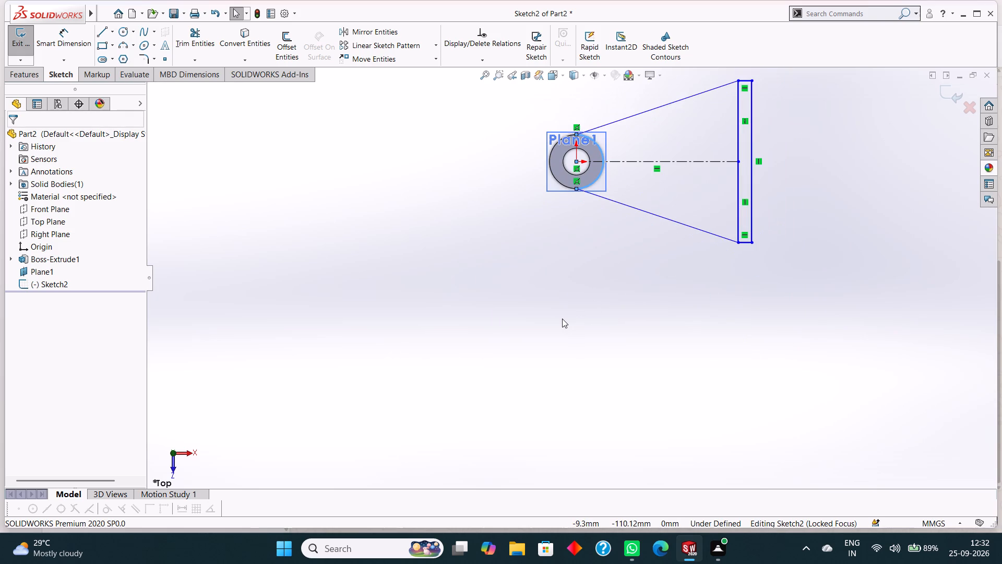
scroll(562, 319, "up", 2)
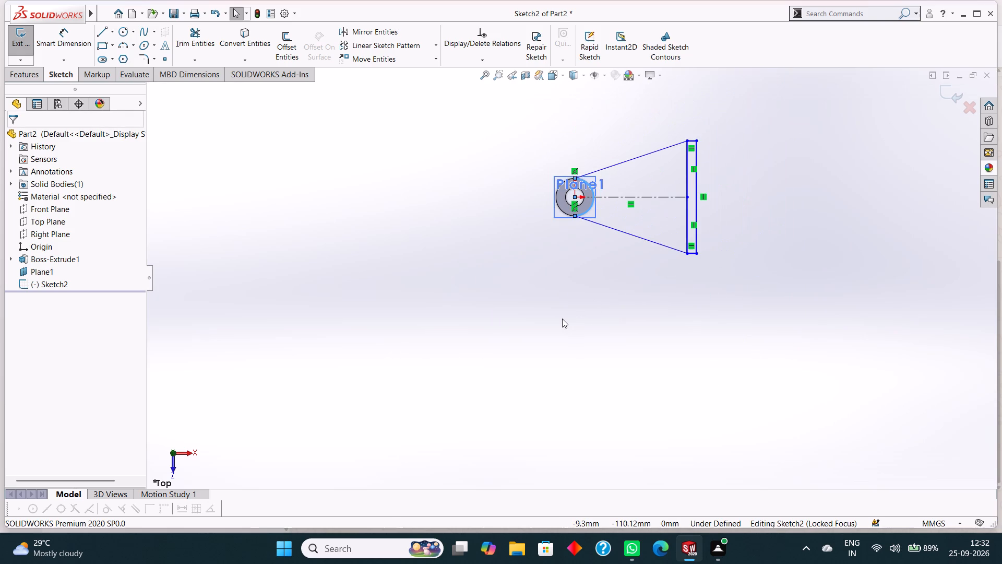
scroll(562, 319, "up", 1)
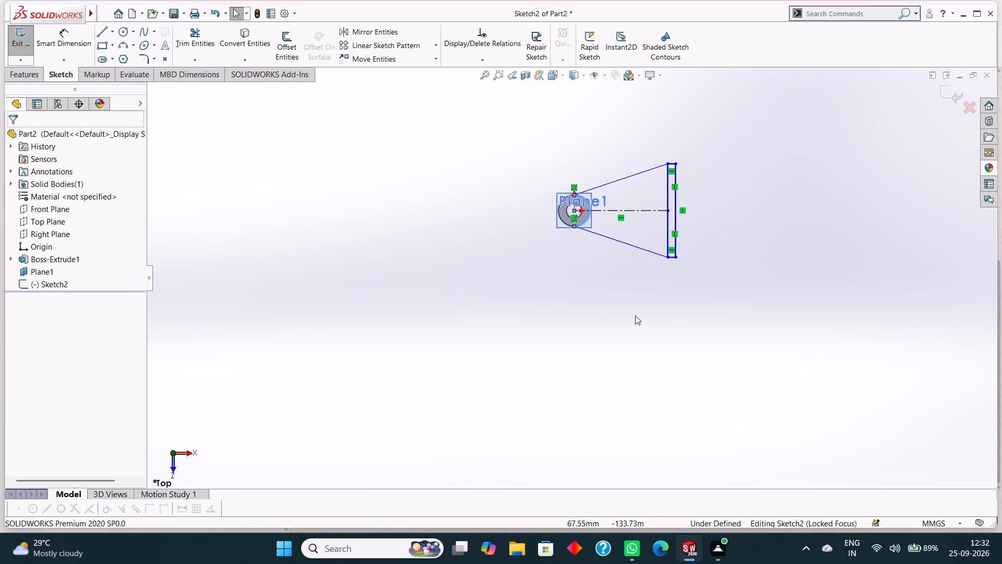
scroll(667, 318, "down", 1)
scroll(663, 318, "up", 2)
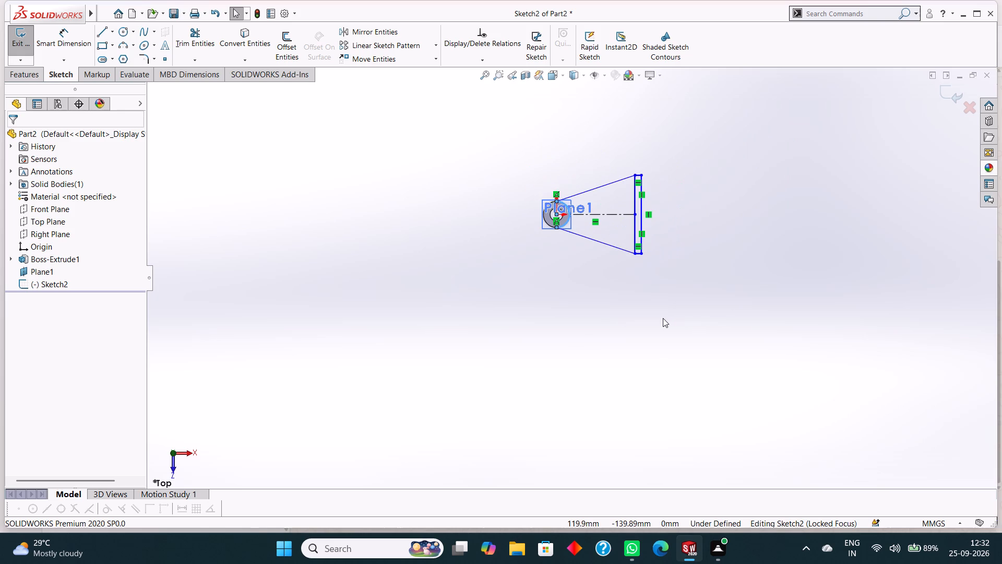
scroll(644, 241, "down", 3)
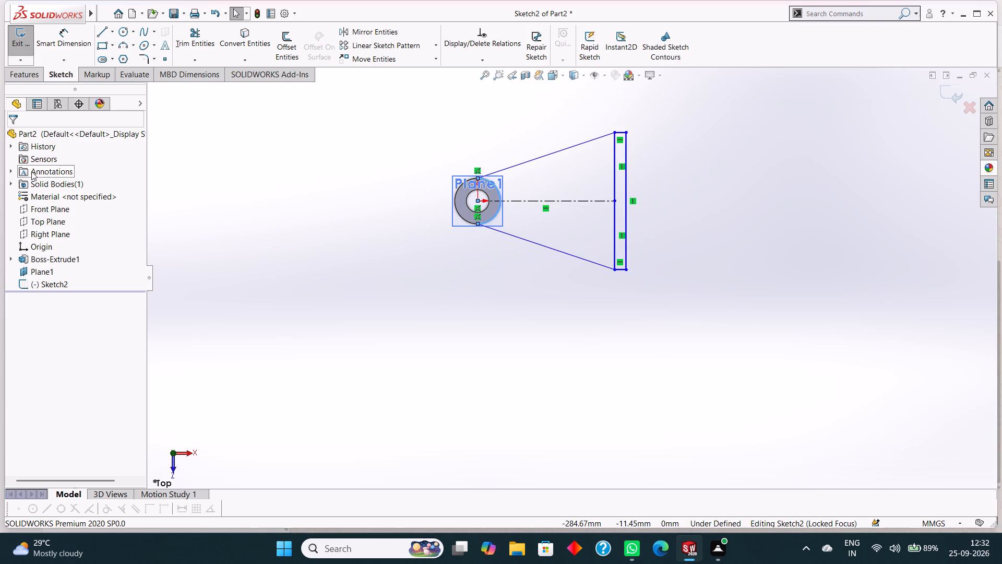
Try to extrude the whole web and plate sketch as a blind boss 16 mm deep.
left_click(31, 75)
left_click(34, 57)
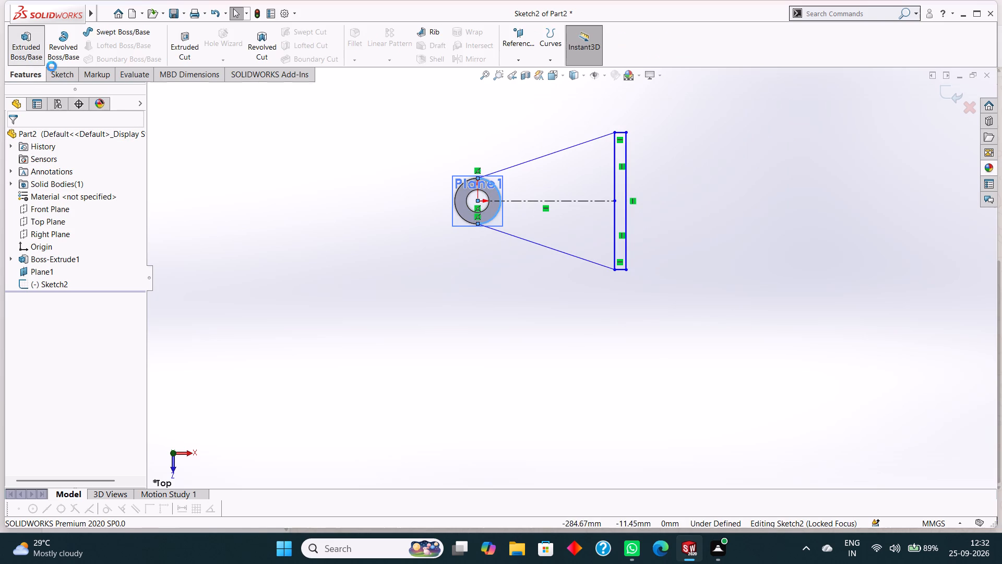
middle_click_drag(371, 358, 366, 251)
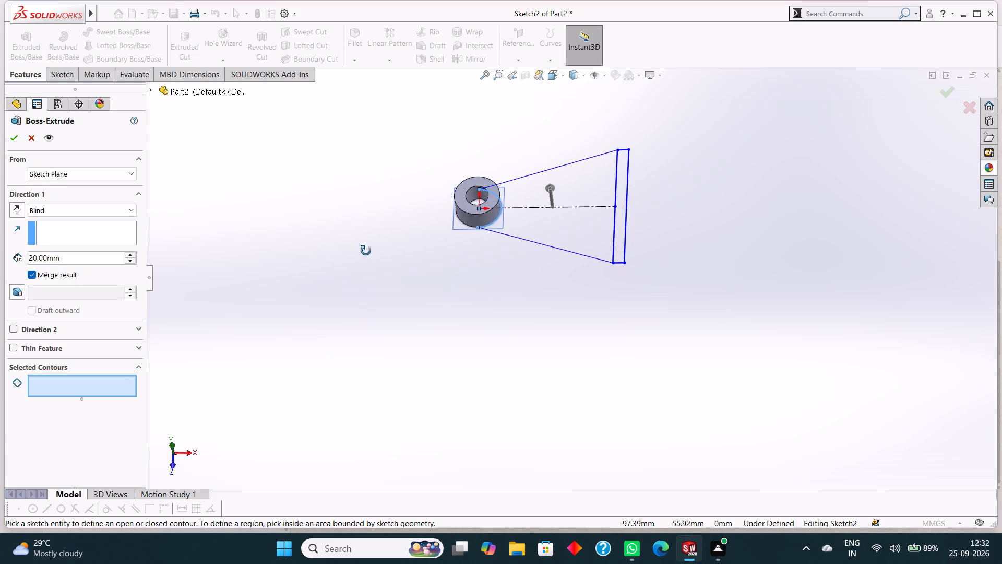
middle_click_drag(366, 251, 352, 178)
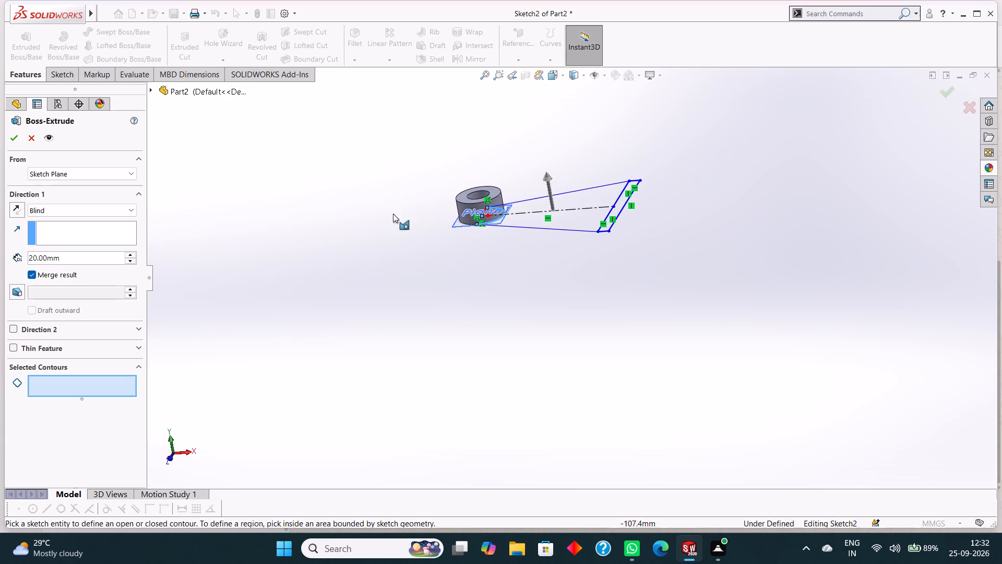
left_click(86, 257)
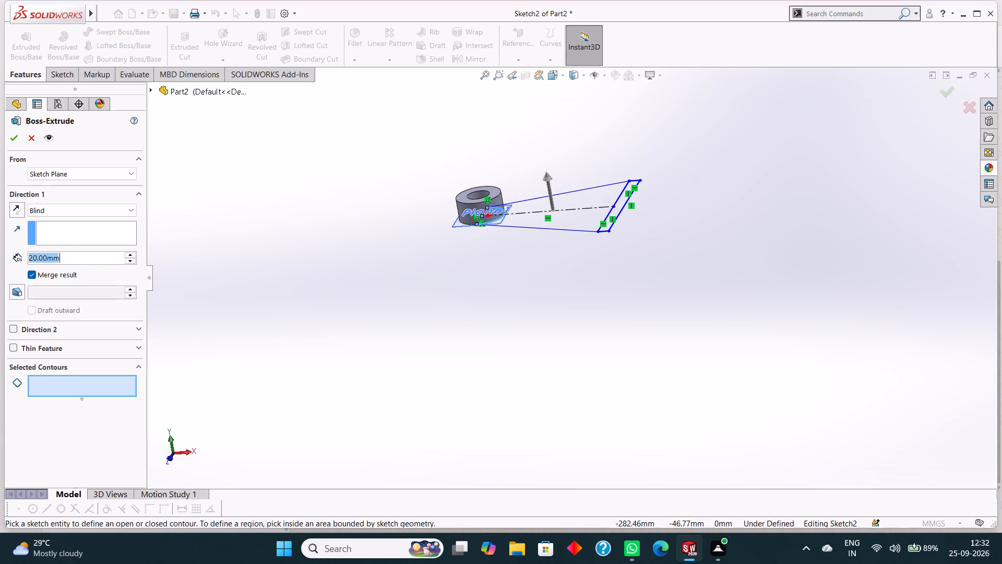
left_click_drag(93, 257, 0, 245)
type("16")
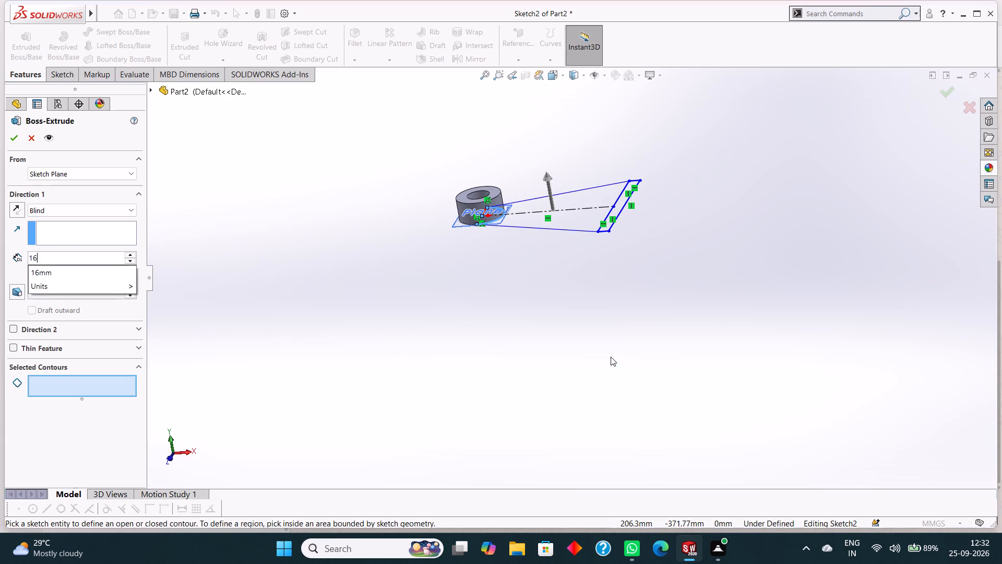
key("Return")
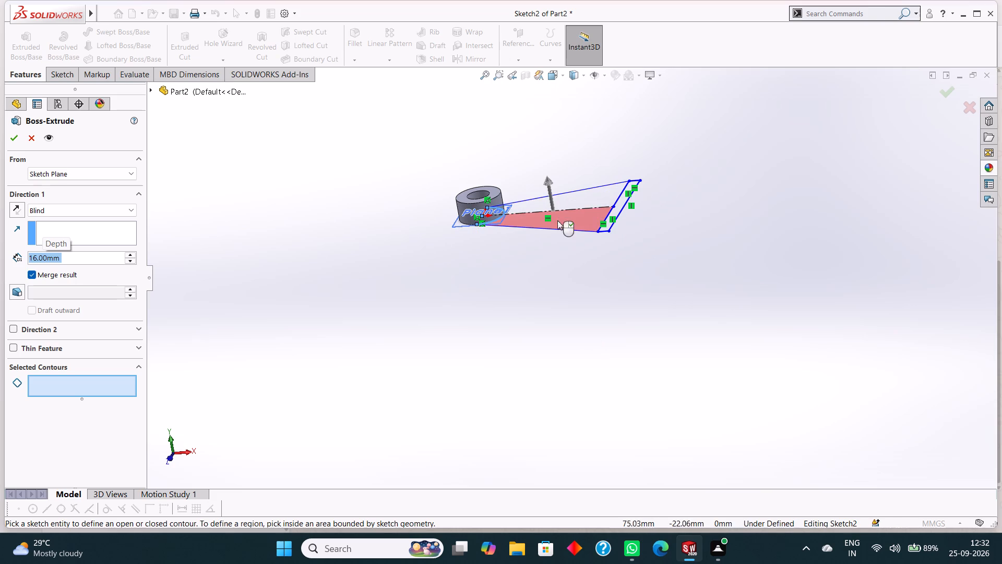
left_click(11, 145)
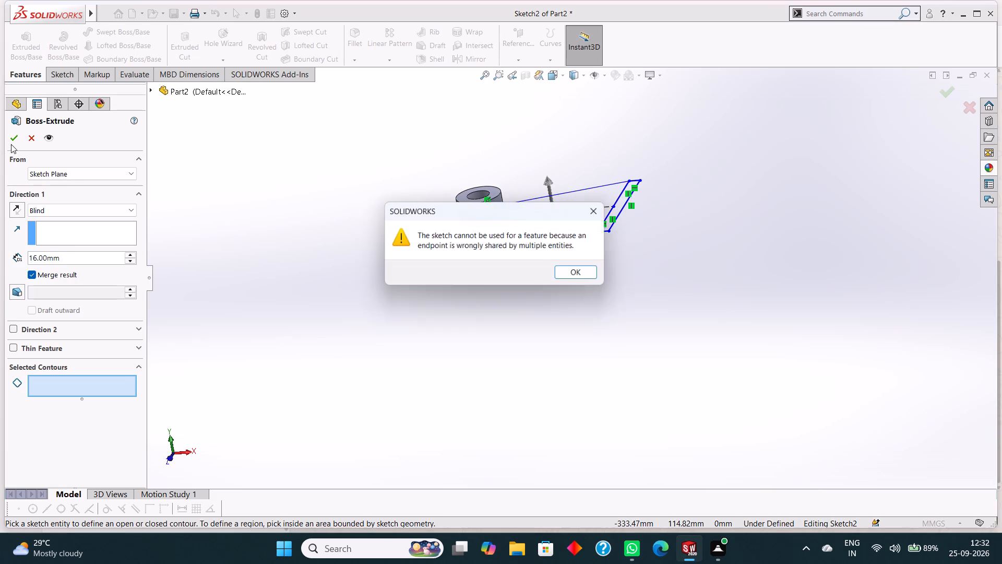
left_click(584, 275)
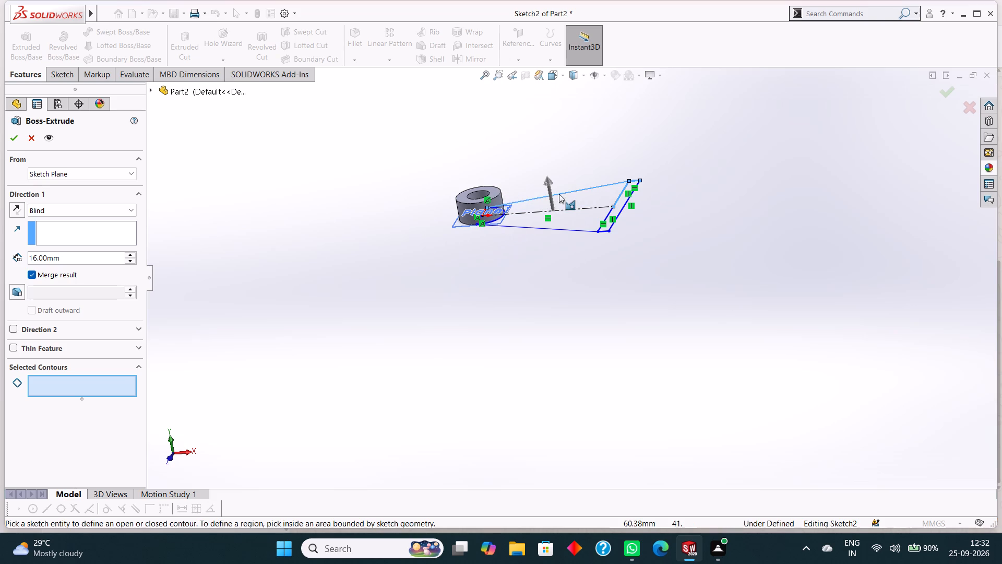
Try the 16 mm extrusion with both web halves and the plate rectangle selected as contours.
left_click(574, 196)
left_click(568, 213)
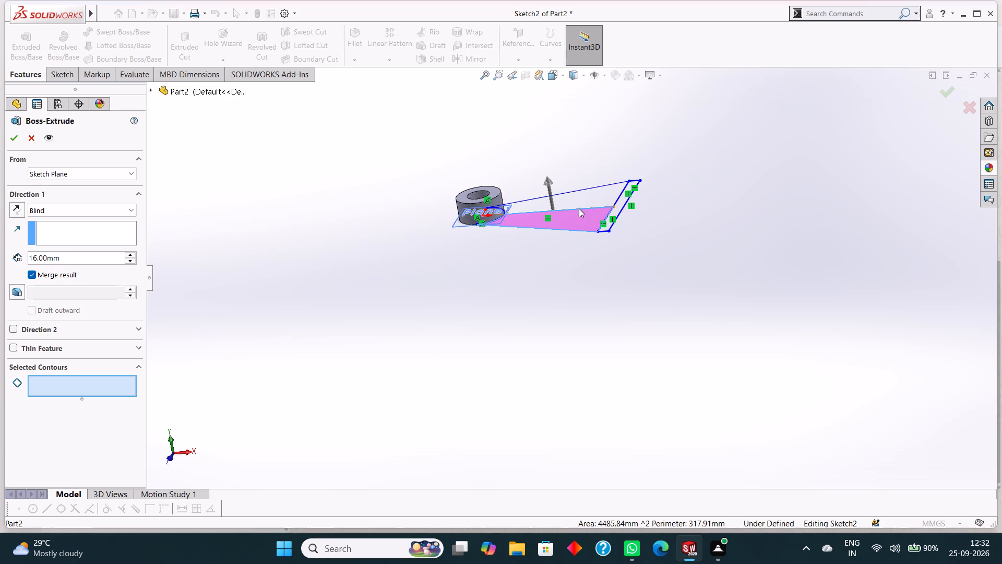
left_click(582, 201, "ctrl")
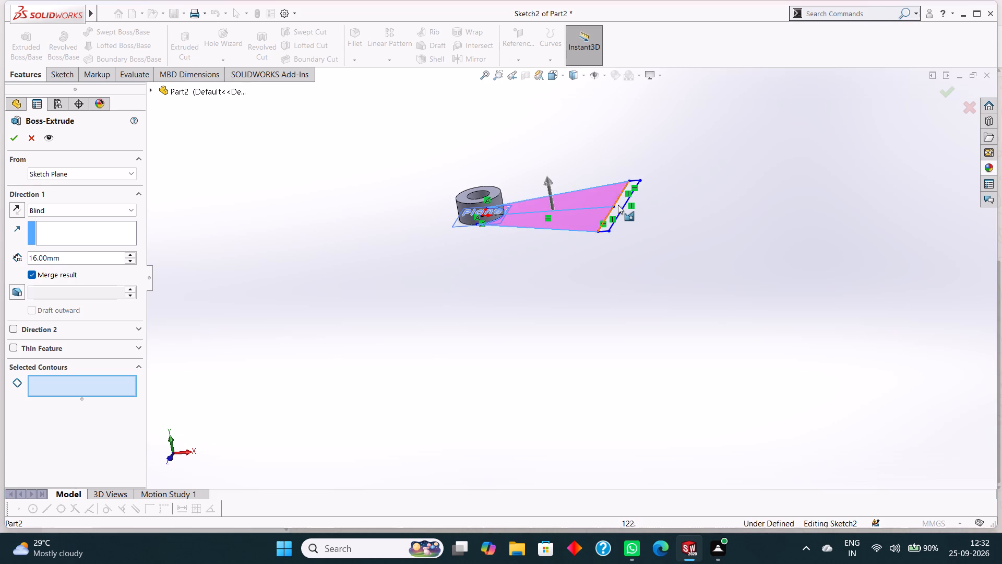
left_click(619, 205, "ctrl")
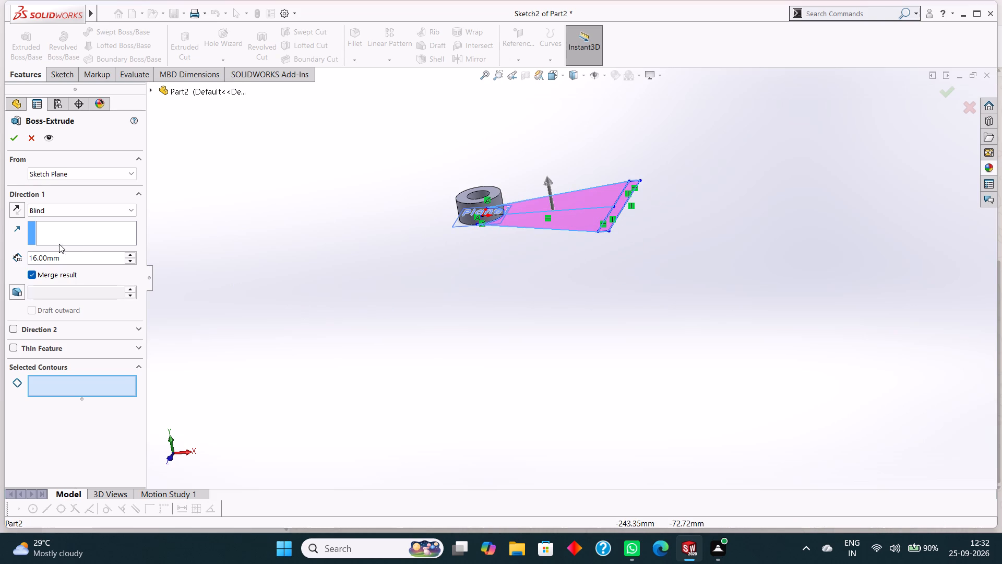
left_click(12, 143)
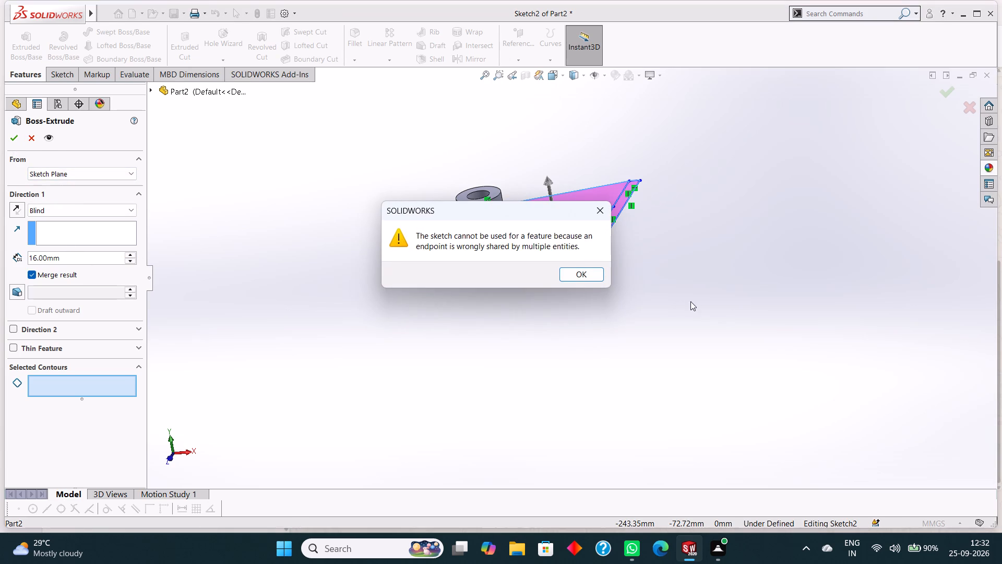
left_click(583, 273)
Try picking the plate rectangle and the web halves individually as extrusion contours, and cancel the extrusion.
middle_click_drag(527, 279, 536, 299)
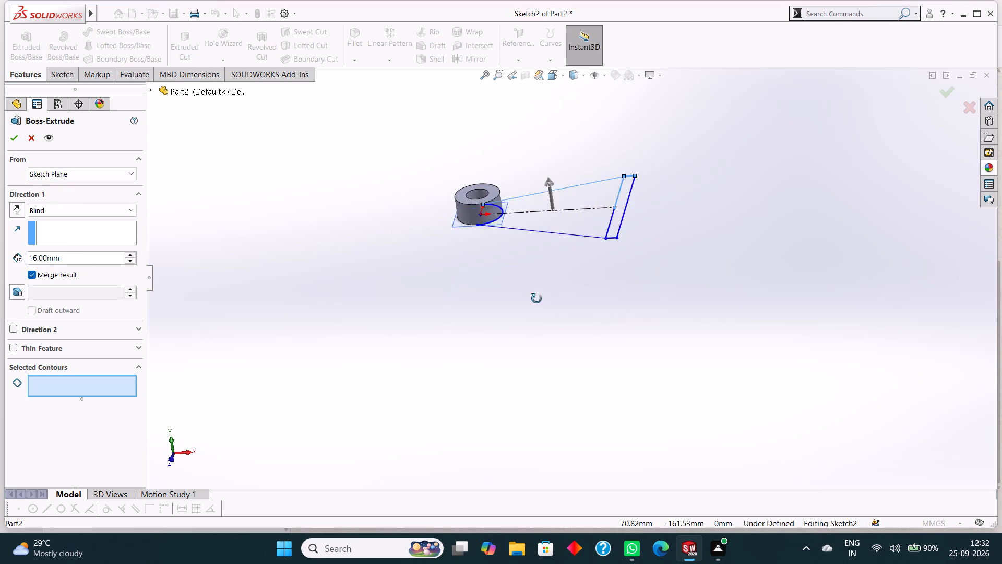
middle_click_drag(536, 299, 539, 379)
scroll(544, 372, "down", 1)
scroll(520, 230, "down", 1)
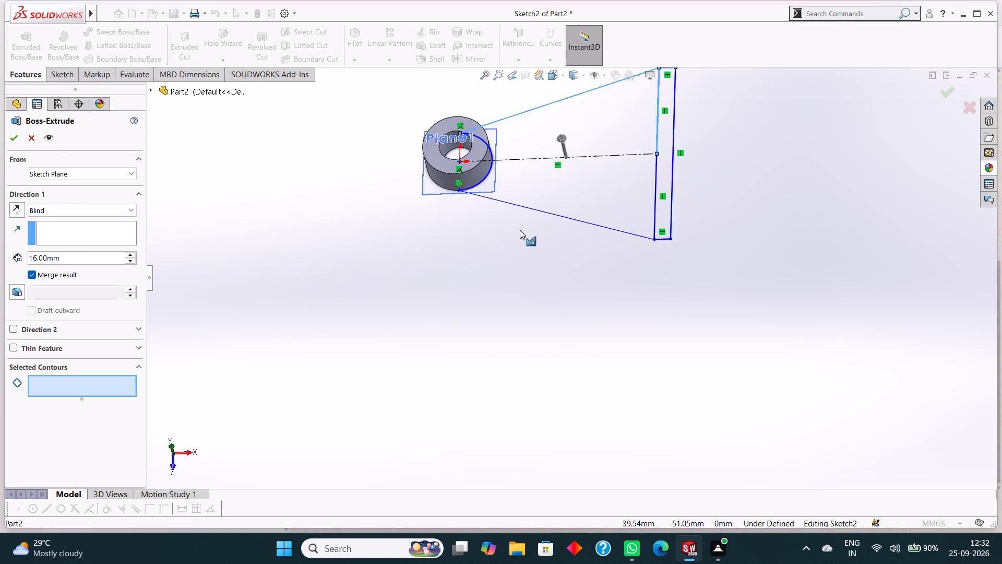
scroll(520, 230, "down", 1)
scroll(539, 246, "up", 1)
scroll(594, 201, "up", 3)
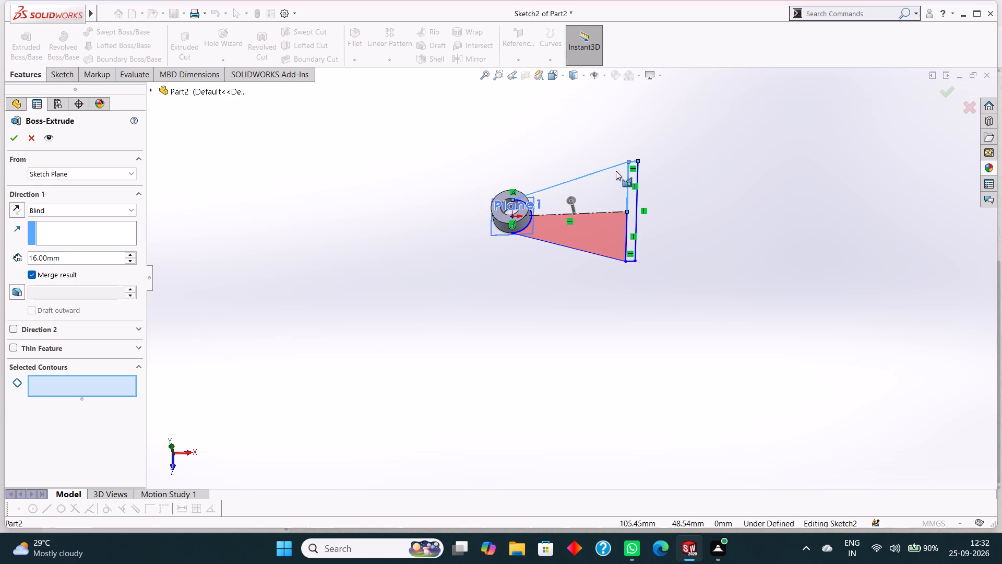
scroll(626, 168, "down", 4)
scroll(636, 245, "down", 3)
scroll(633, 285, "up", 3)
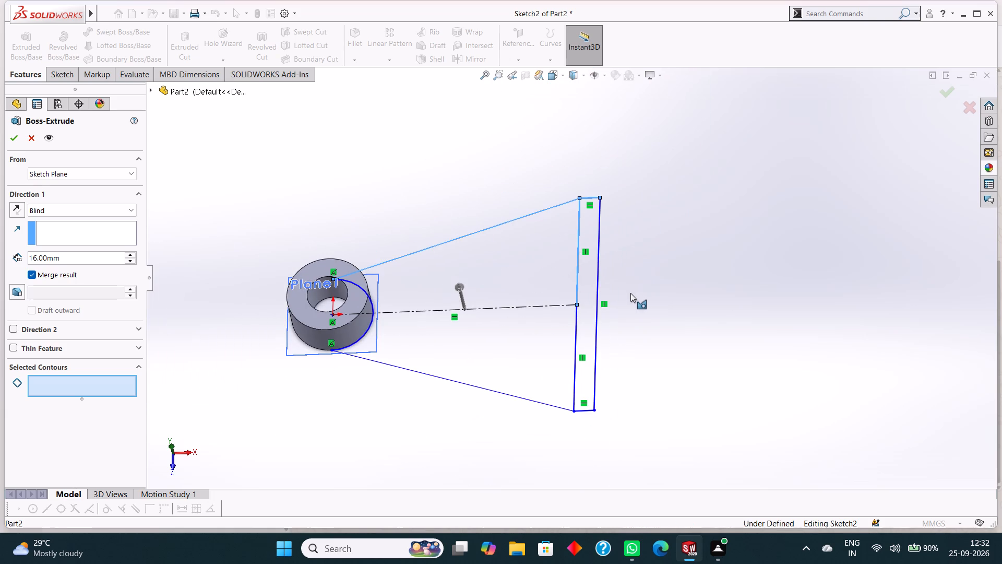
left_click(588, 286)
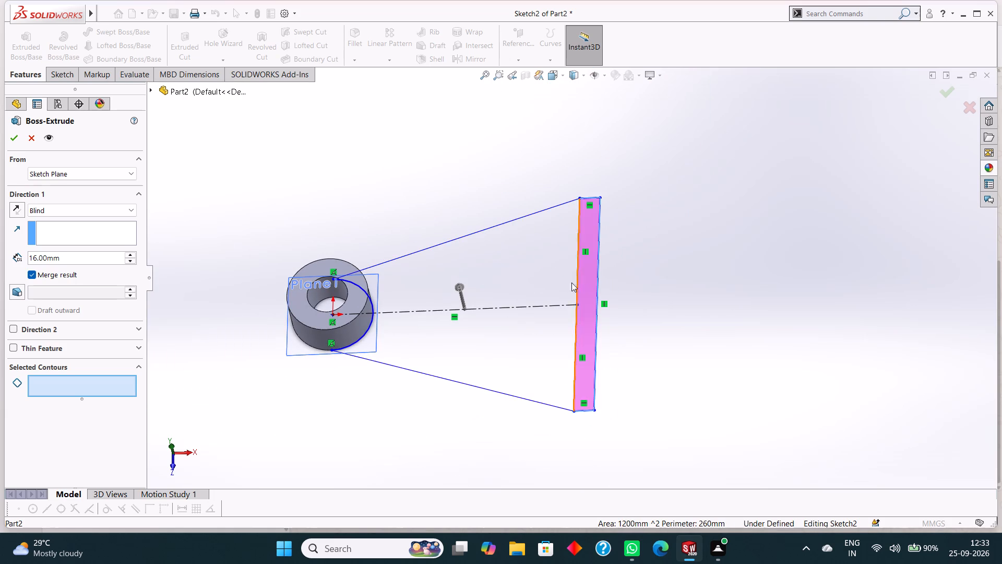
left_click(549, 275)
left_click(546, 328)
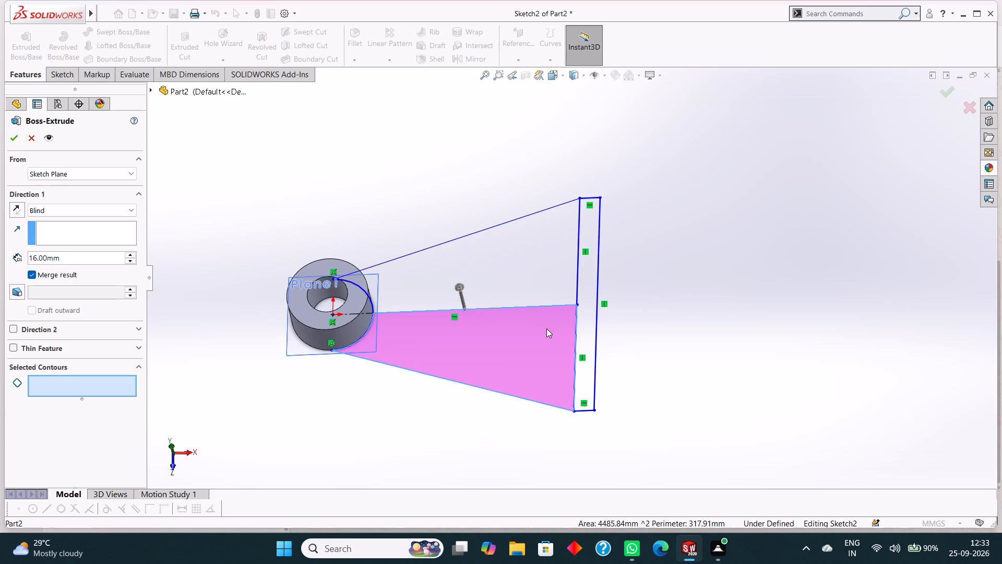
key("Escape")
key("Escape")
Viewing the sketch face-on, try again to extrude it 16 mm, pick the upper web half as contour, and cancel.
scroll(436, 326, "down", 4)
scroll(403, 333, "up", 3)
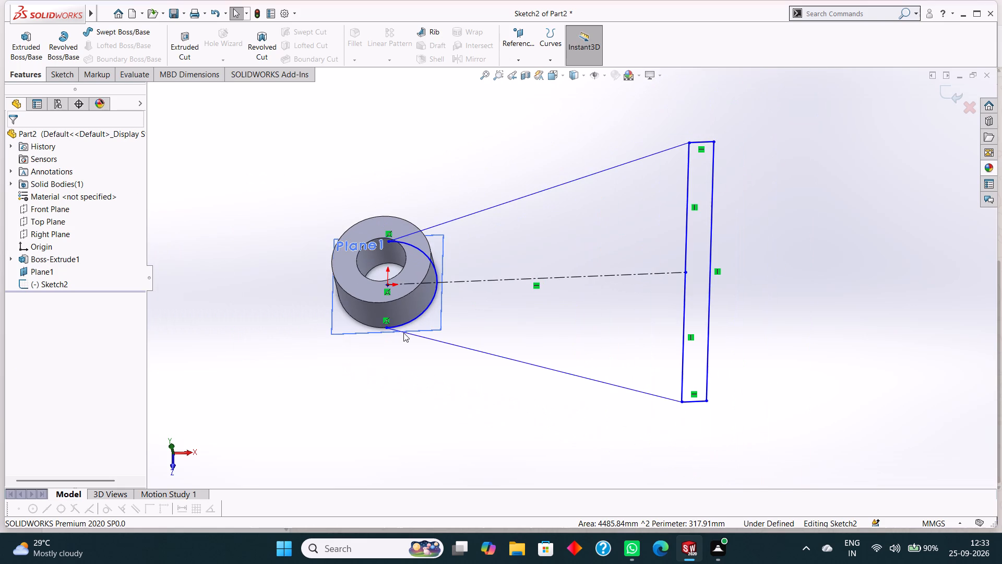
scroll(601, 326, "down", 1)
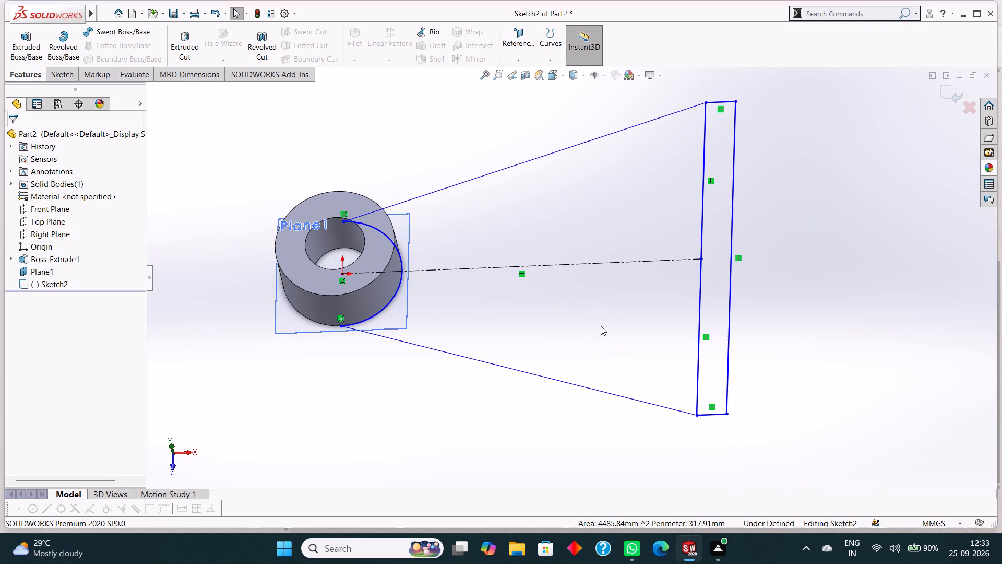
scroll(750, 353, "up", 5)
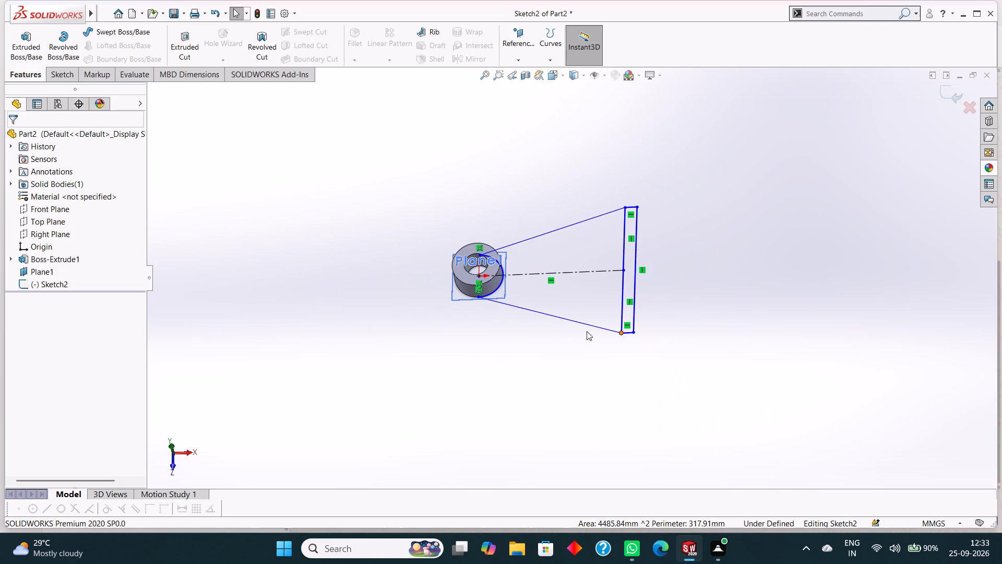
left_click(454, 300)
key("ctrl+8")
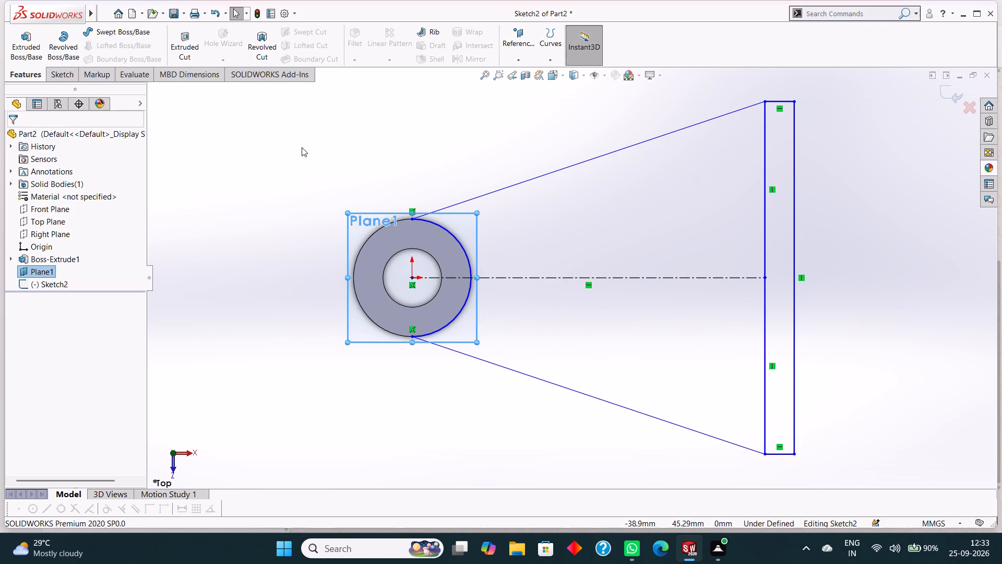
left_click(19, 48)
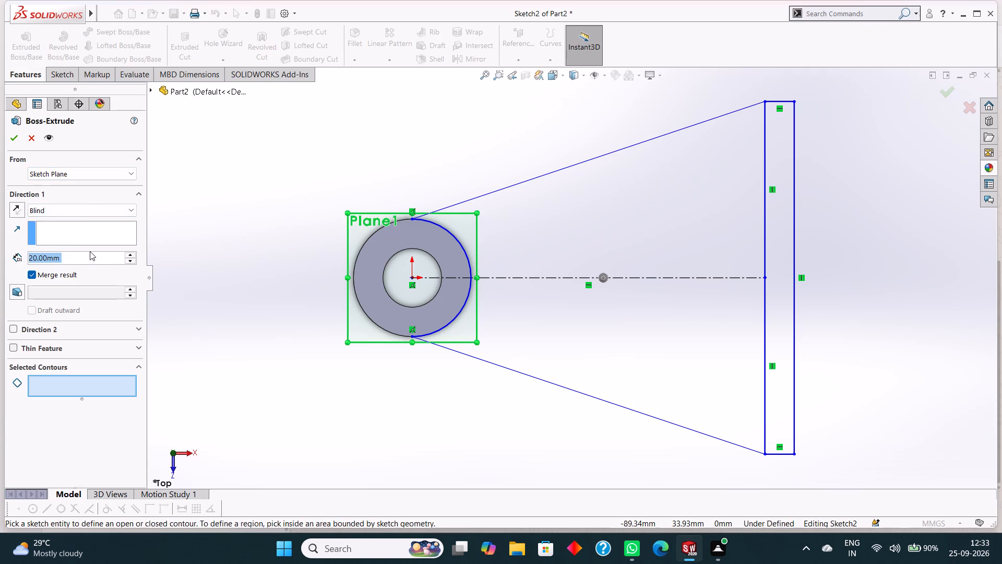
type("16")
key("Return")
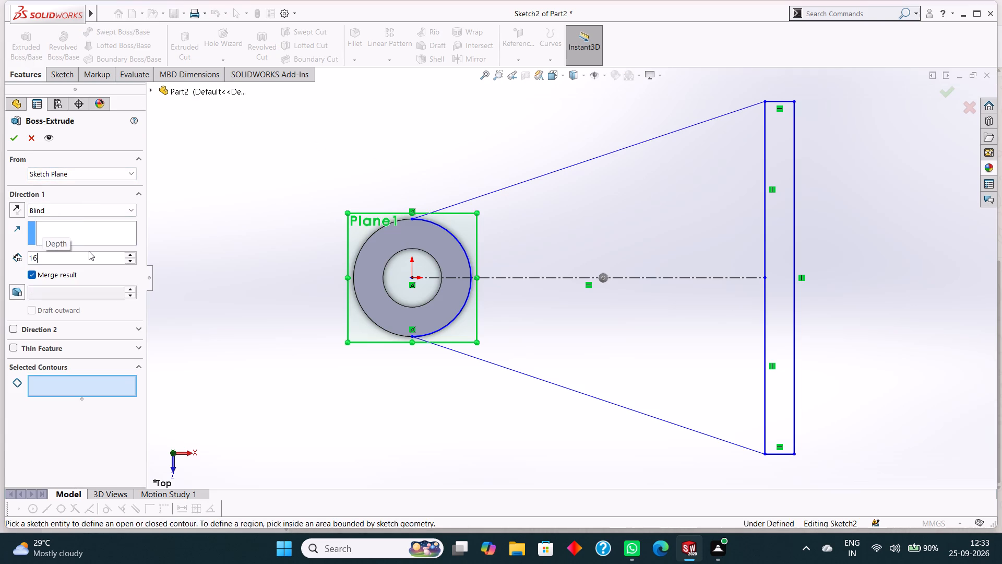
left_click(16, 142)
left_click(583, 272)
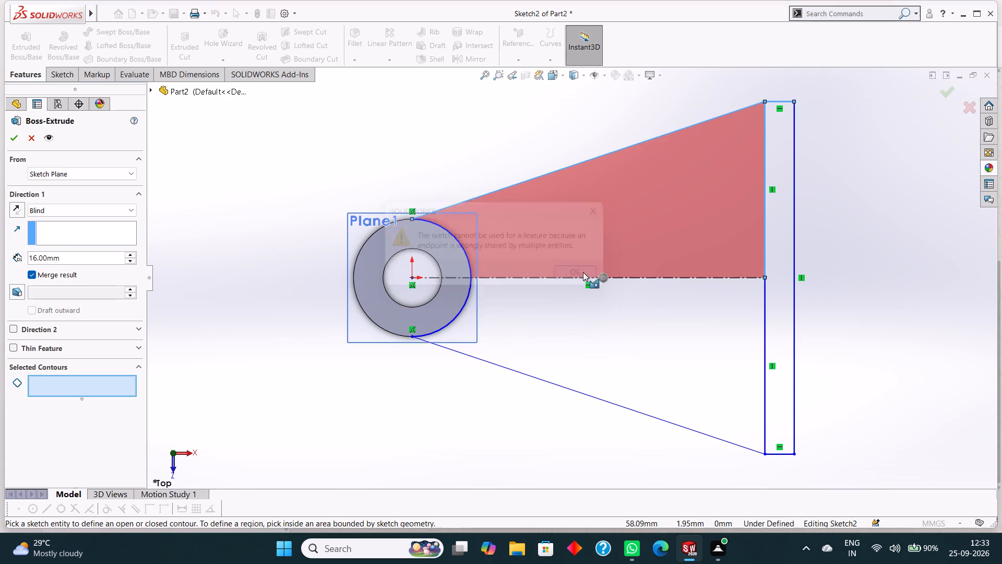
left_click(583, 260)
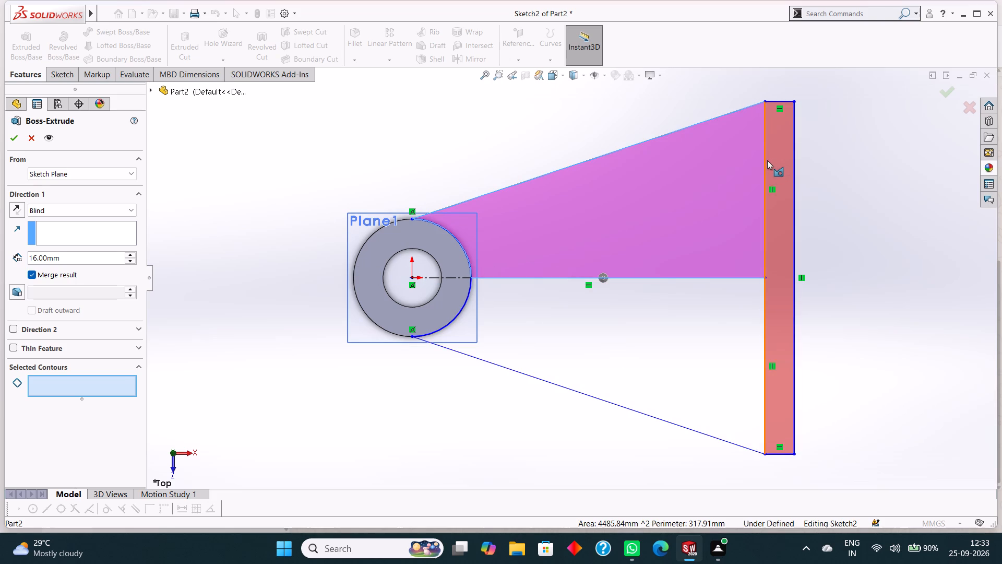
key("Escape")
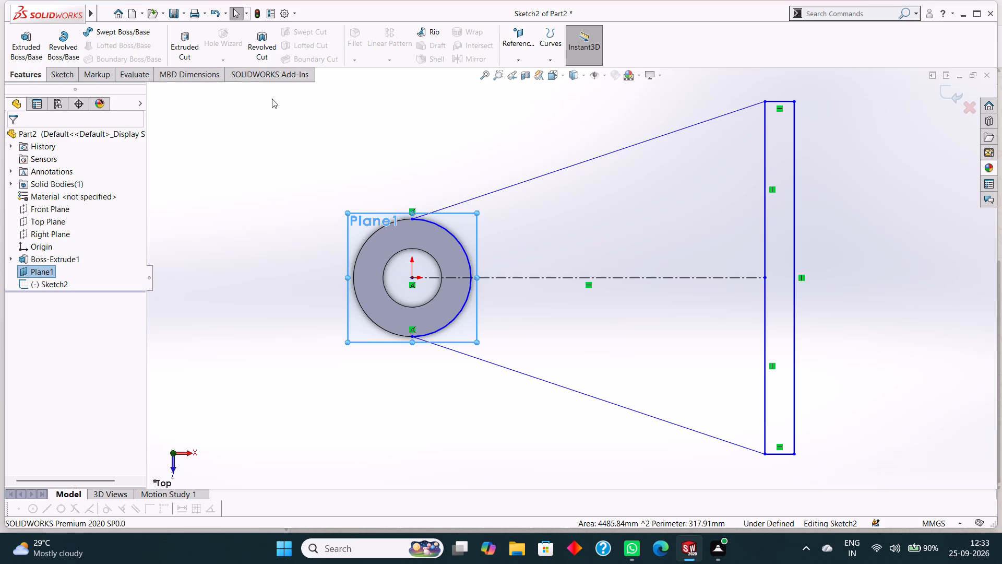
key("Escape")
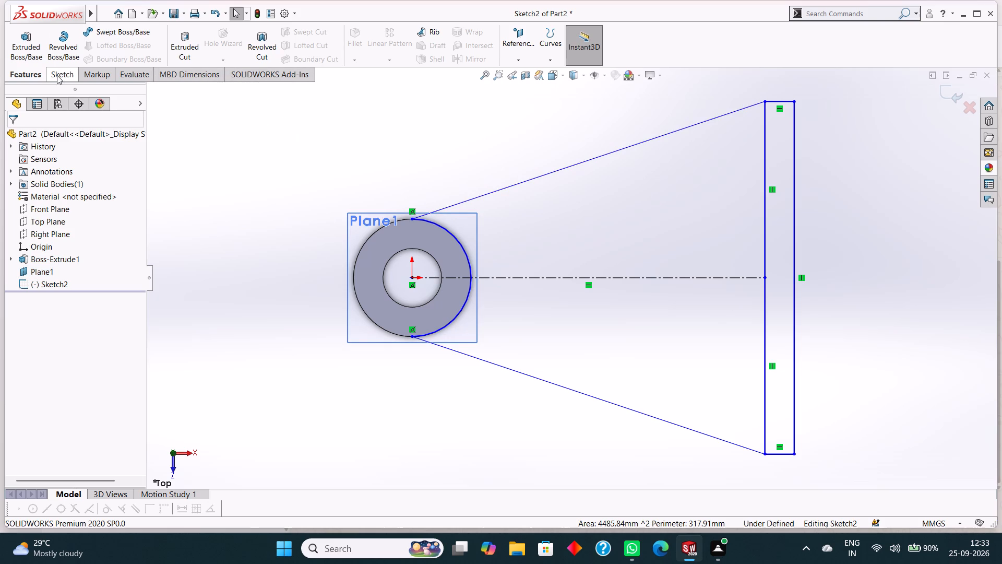
Trim away both halves of the vertical line between the tapered web and the plate to leave one closed outline.
left_click(59, 73)
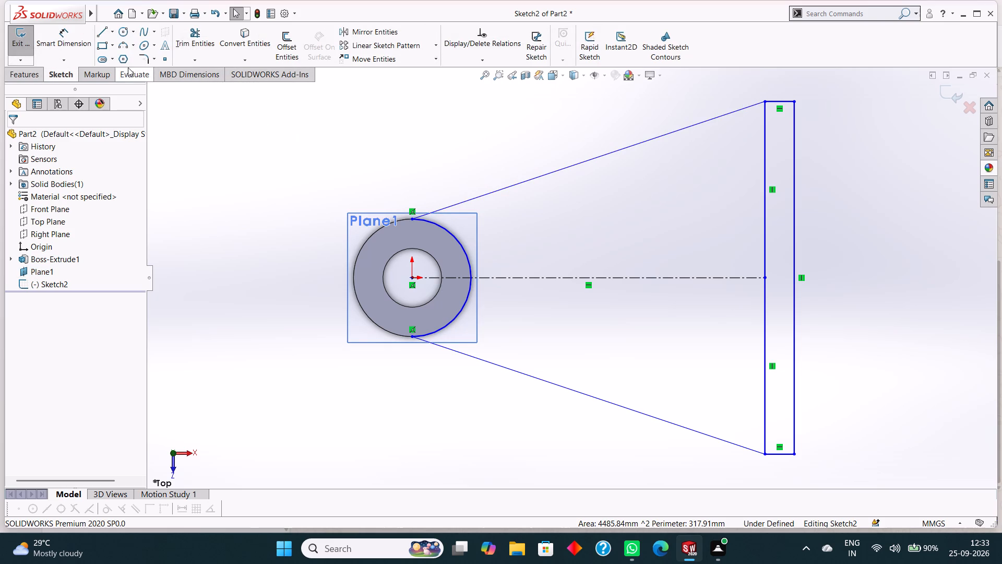
left_click(177, 37)
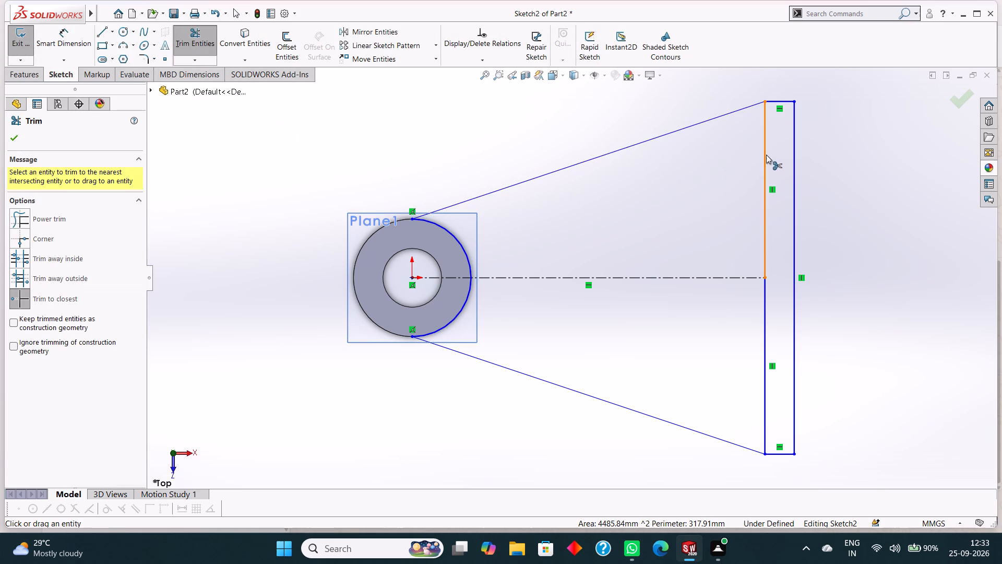
left_click(766, 154)
left_click(764, 327)
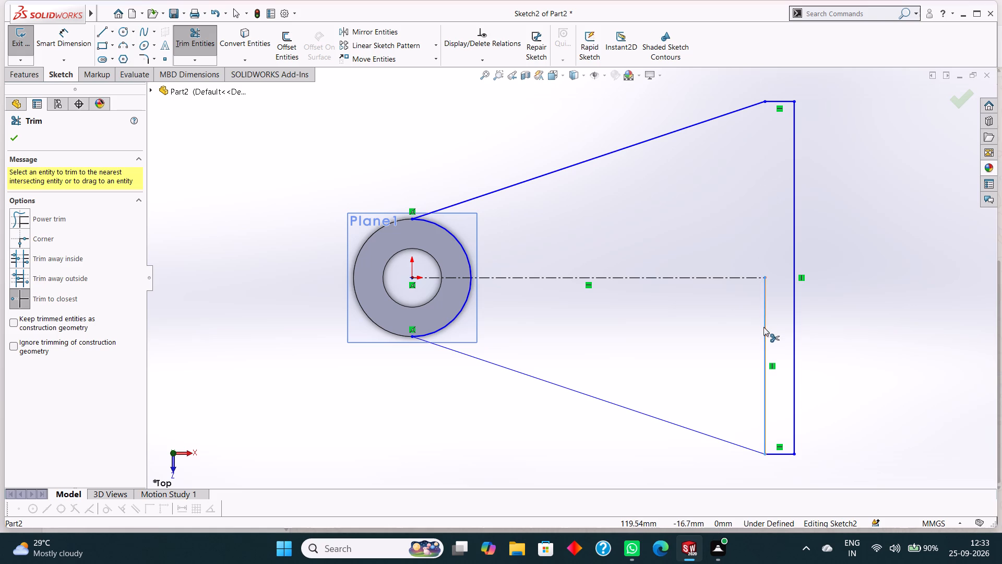
left_click(17, 137)
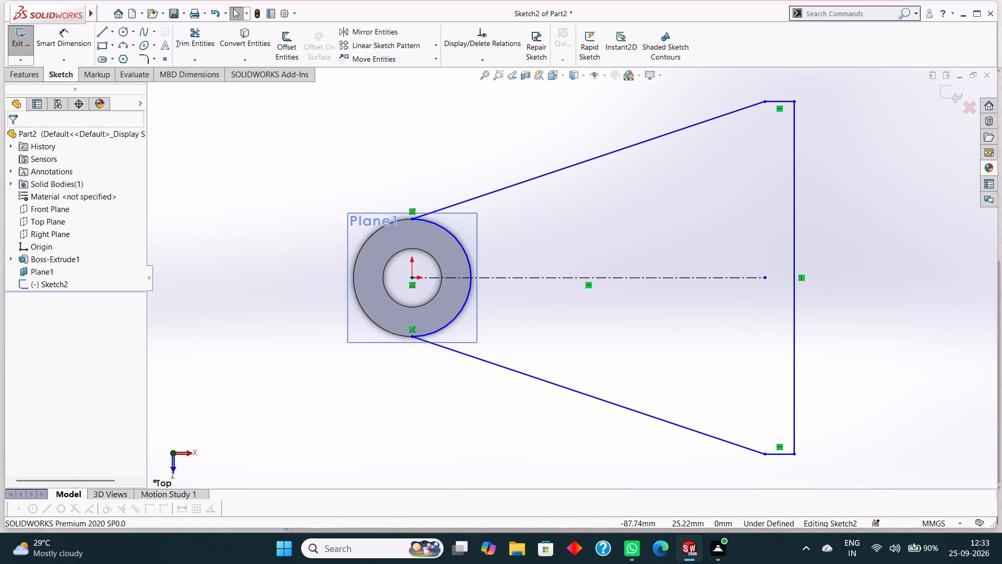
Extrude the combined web and plate profile as a blind boss 16 mm deep, merged with the hollow boss.
left_click(21, 79)
left_click(22, 46)
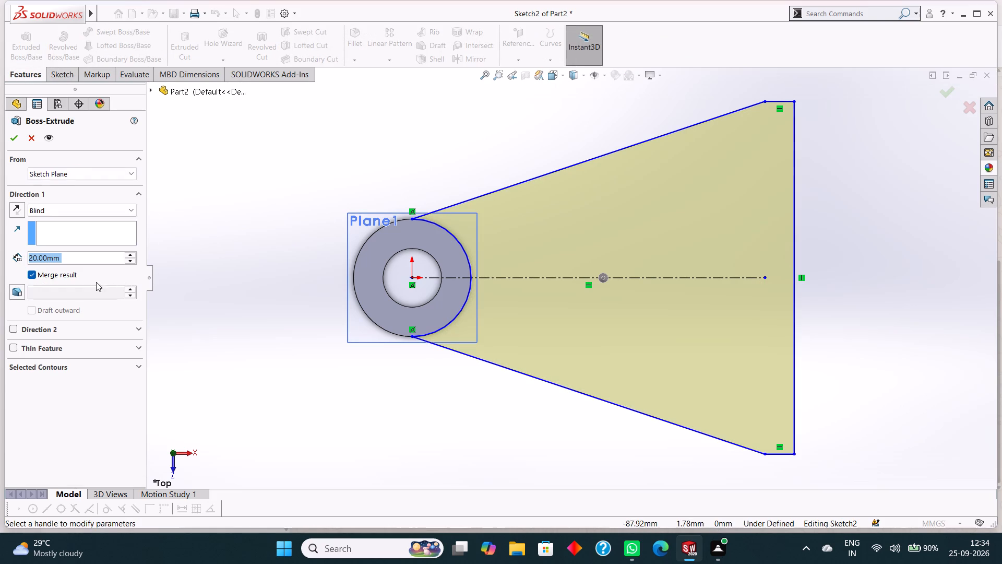
type("16")
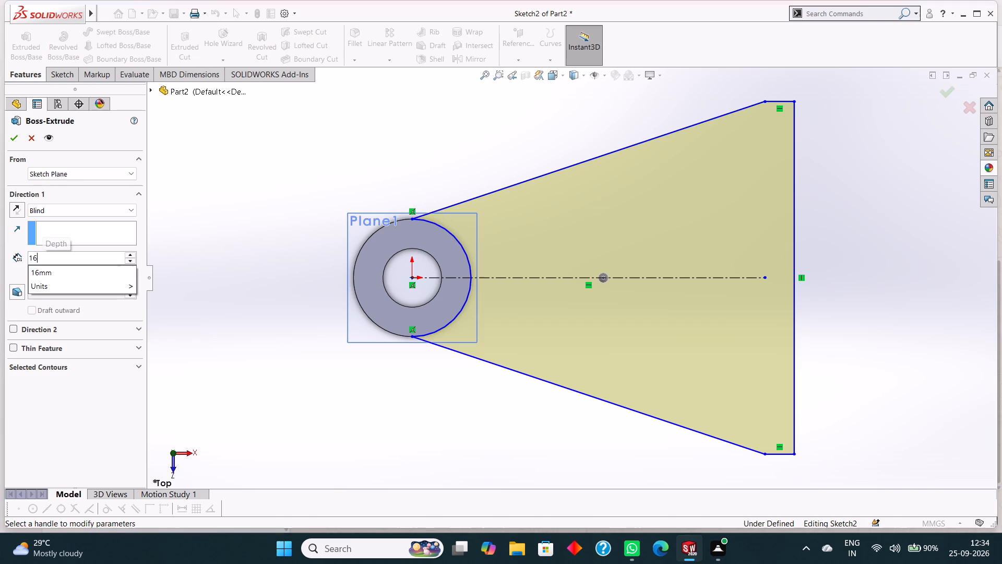
key("Return")
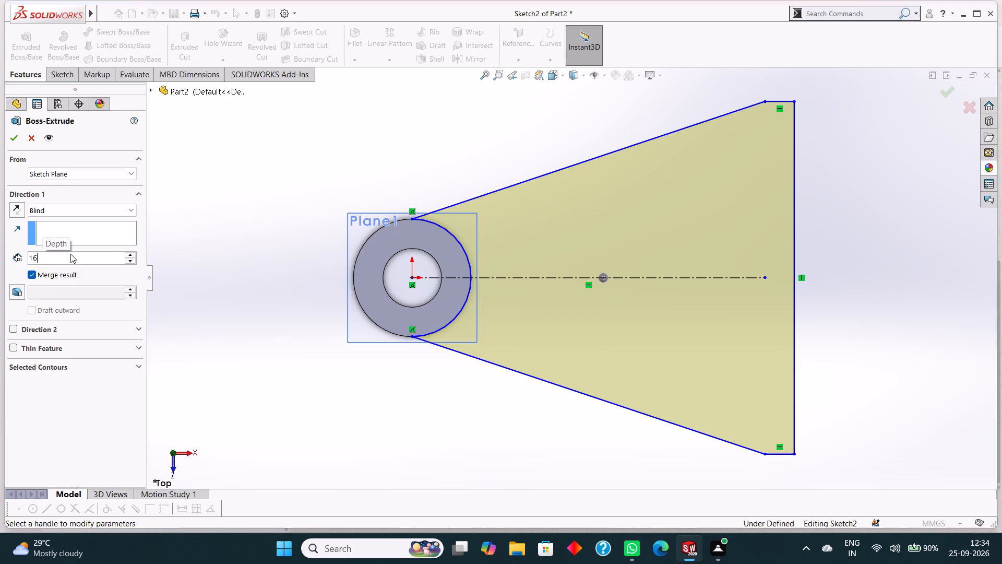
left_click(13, 137)
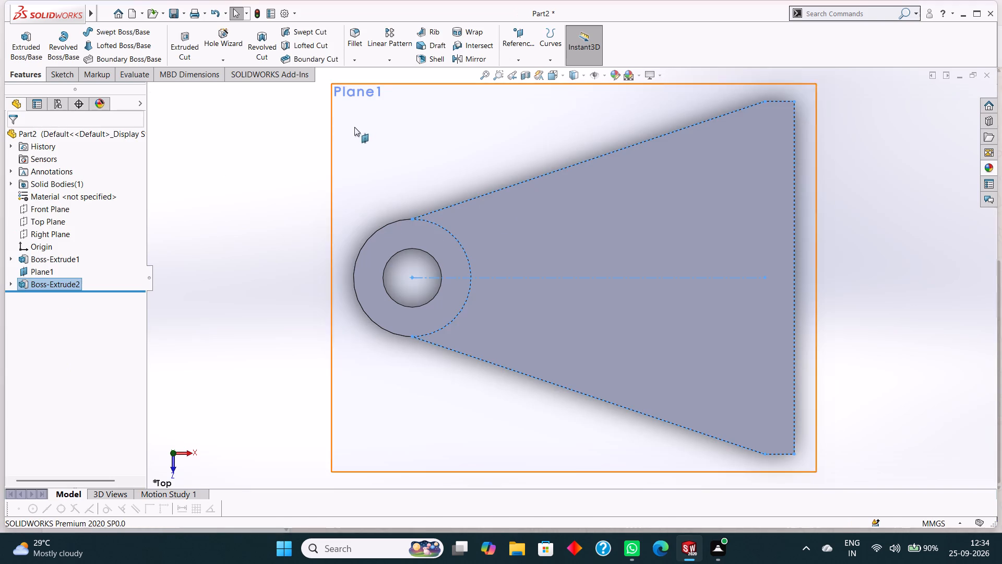
Hide the reference plane Plane1 around the extruded part.
left_click(359, 124)
middle_click_drag(893, 280, 896, 133)
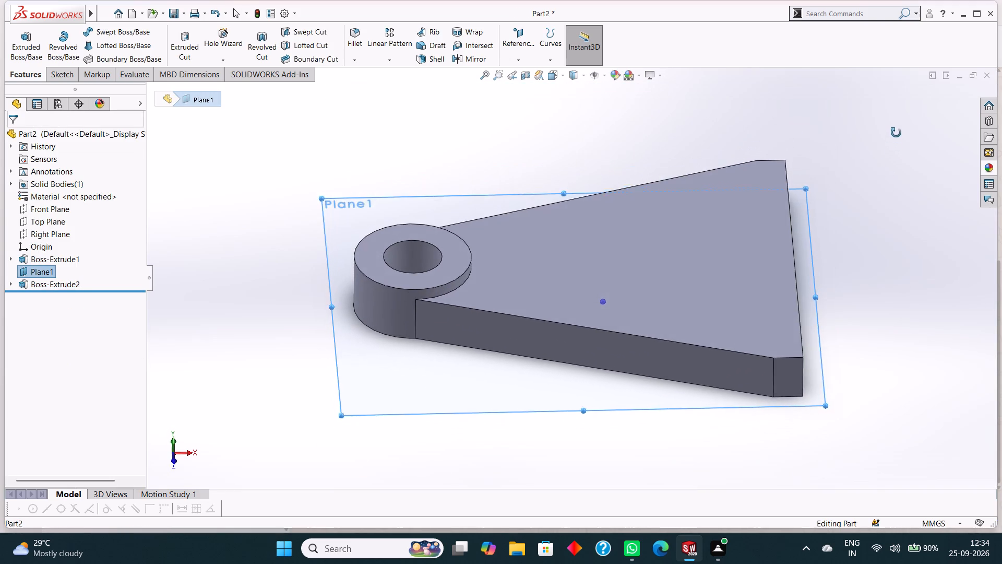
middle_click_drag(896, 133, 902, 122)
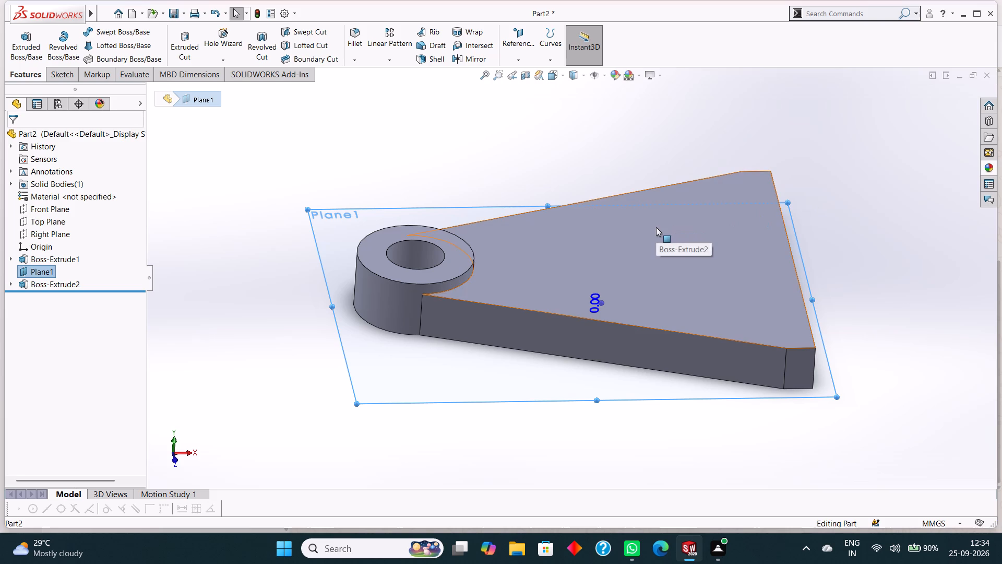
left_click(656, 227)
key("Escape")
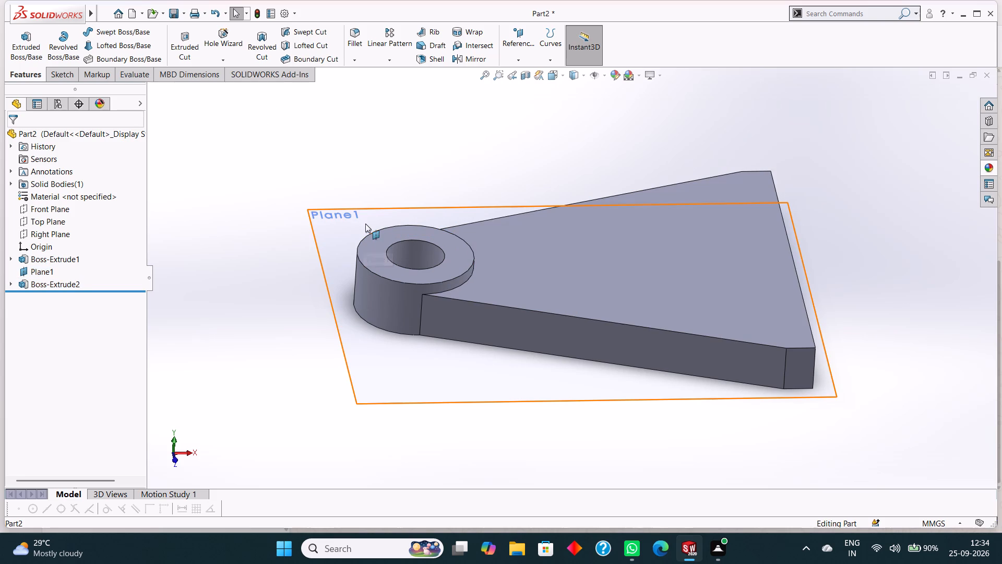
left_click(355, 208)
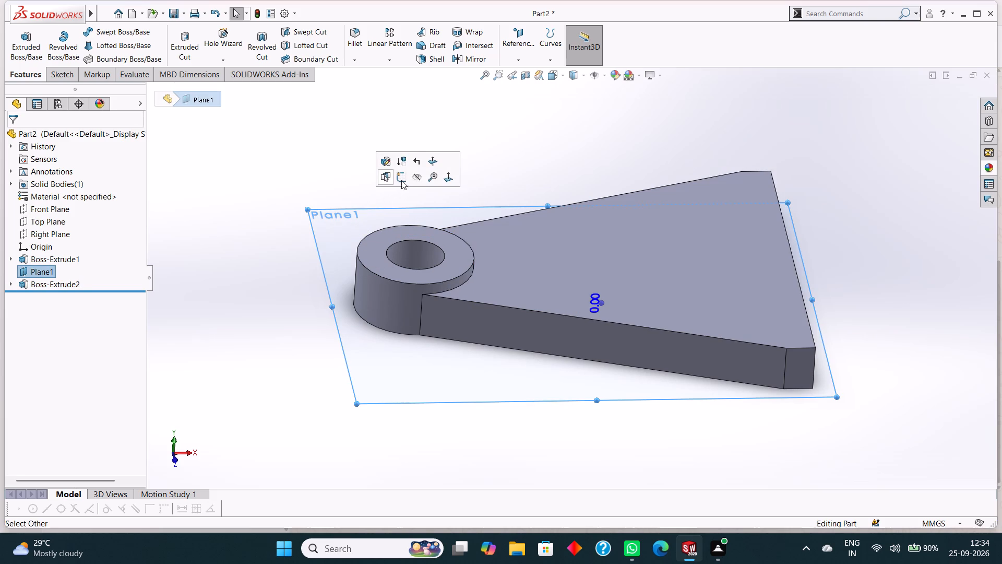
left_click(418, 174)
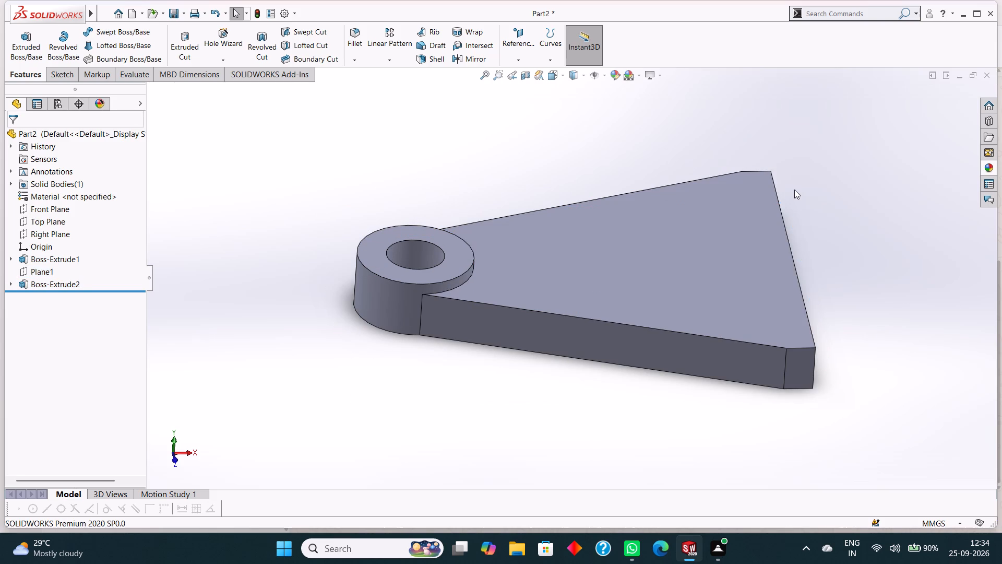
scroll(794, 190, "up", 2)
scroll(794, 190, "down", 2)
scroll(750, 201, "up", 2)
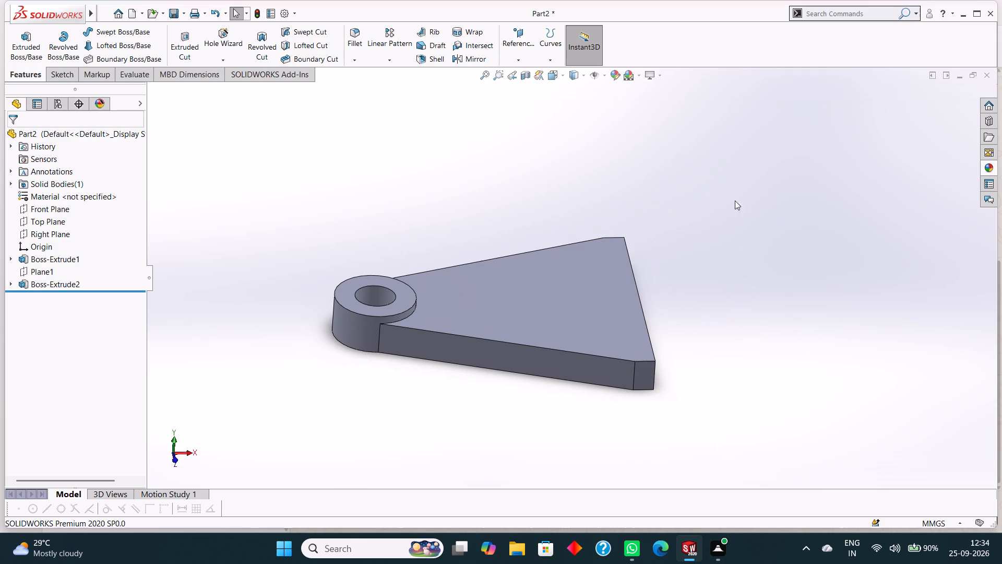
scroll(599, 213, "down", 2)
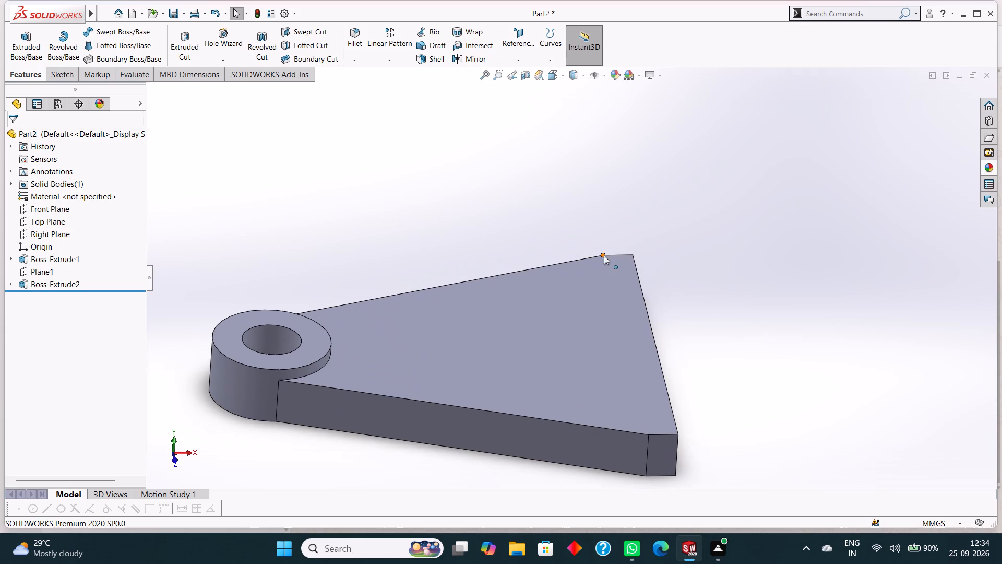
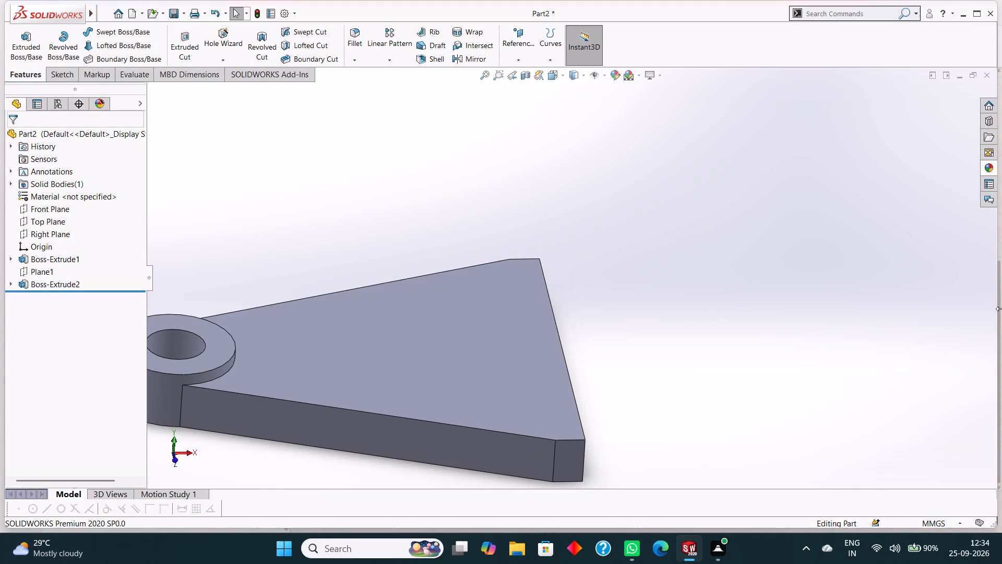
Create a reference plane offset 130 mm from the Right Plane, along the plate's outer end face.
left_click(61, 77)
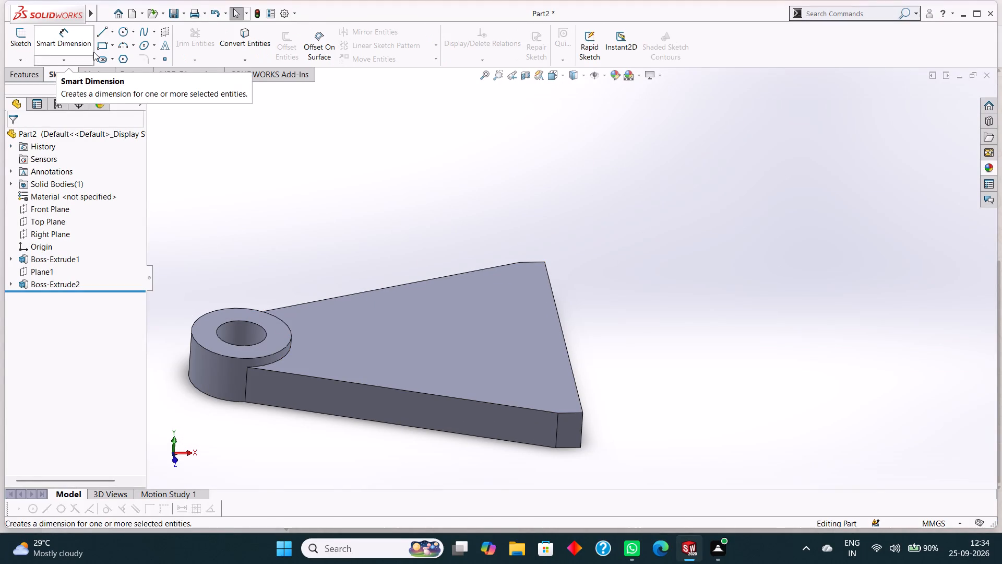
left_click(21, 76)
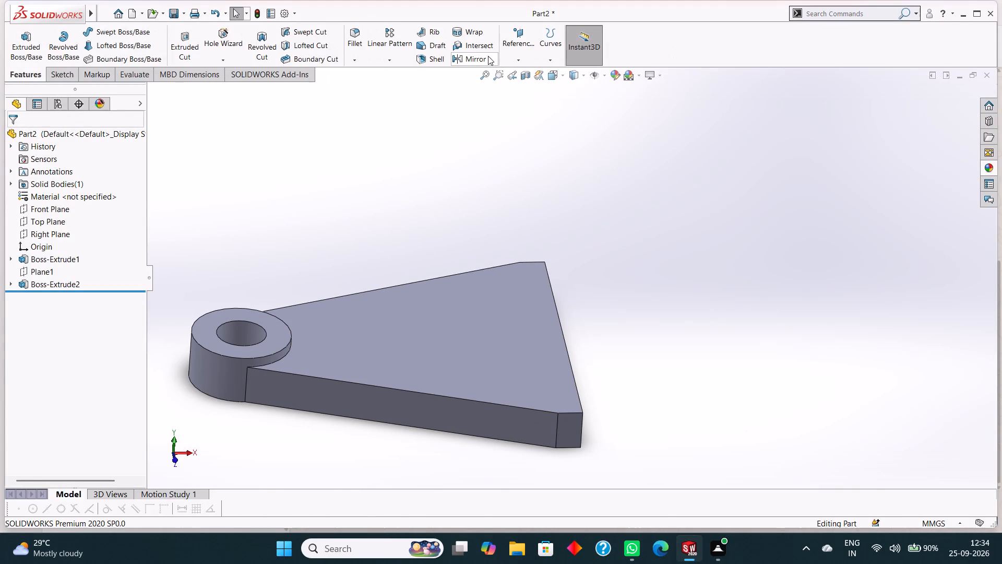
left_click(516, 63)
left_click(519, 68)
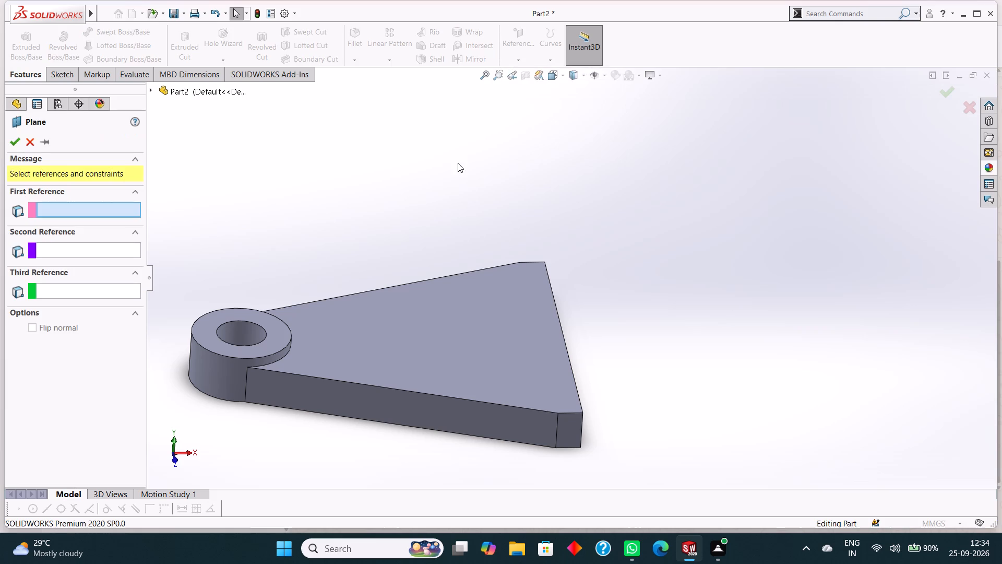
left_click(152, 90)
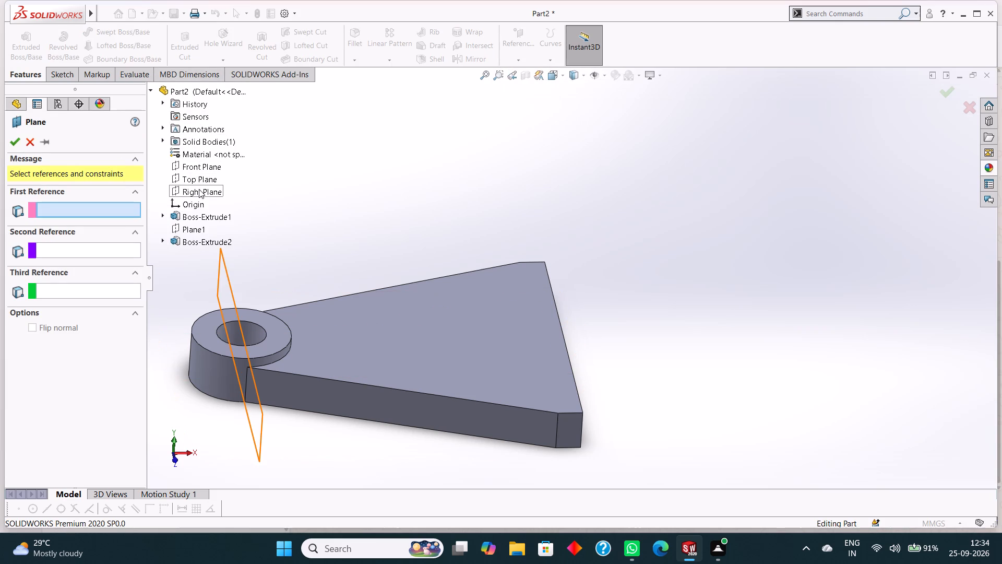
left_click(201, 191)
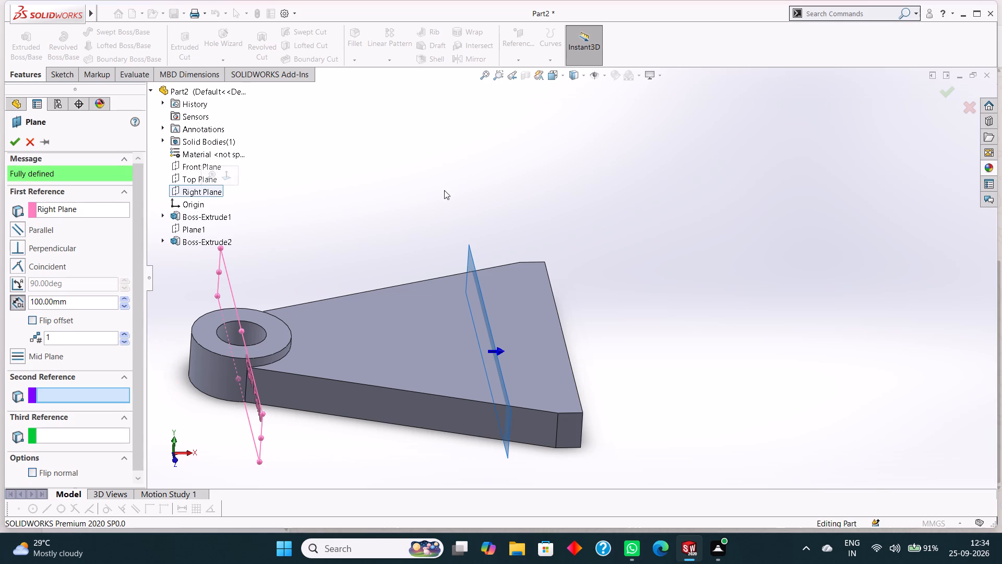
middle_click_drag(448, 189, 457, 201)
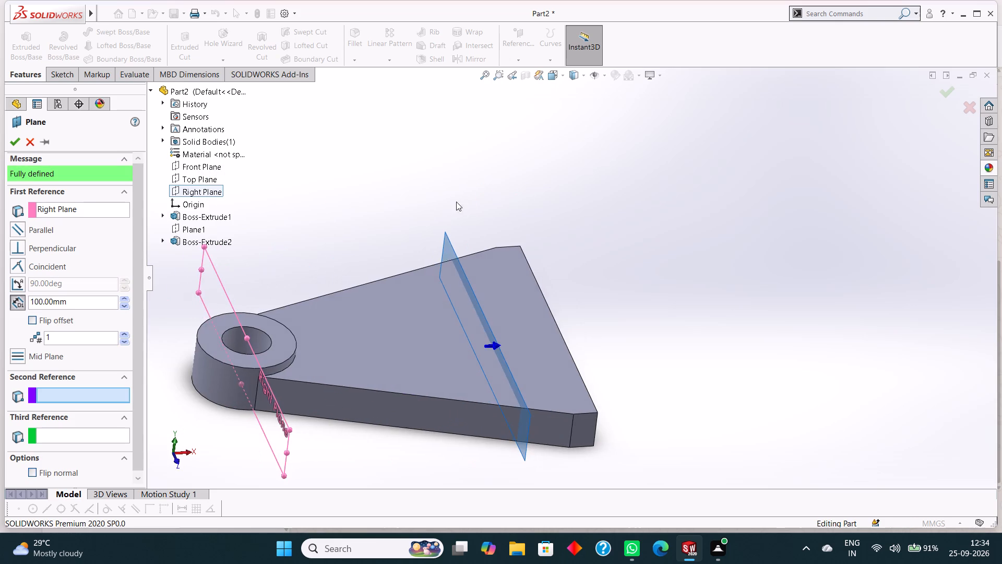
scroll(414, 199, "up", 3)
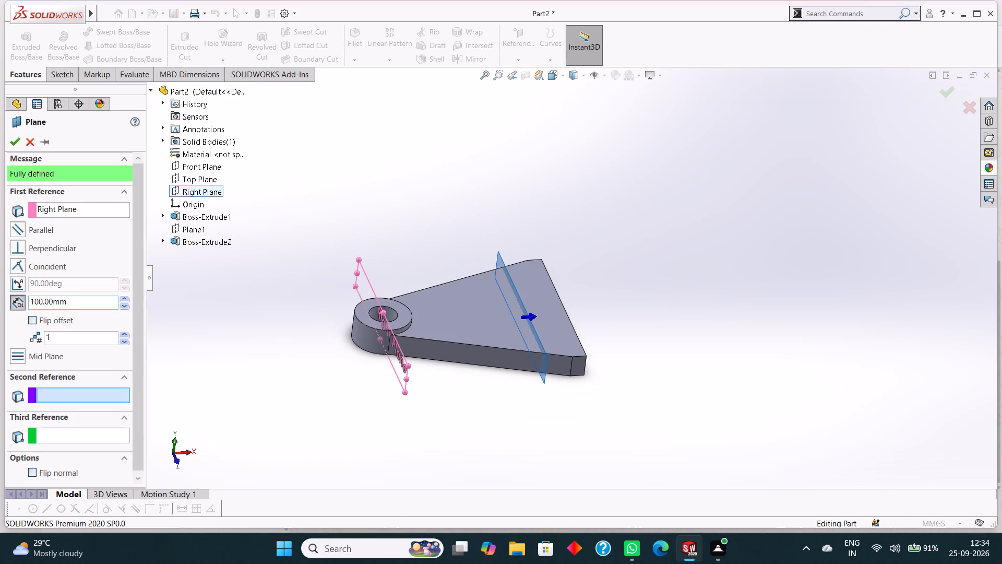
left_click_drag(102, 300, 25, 298)
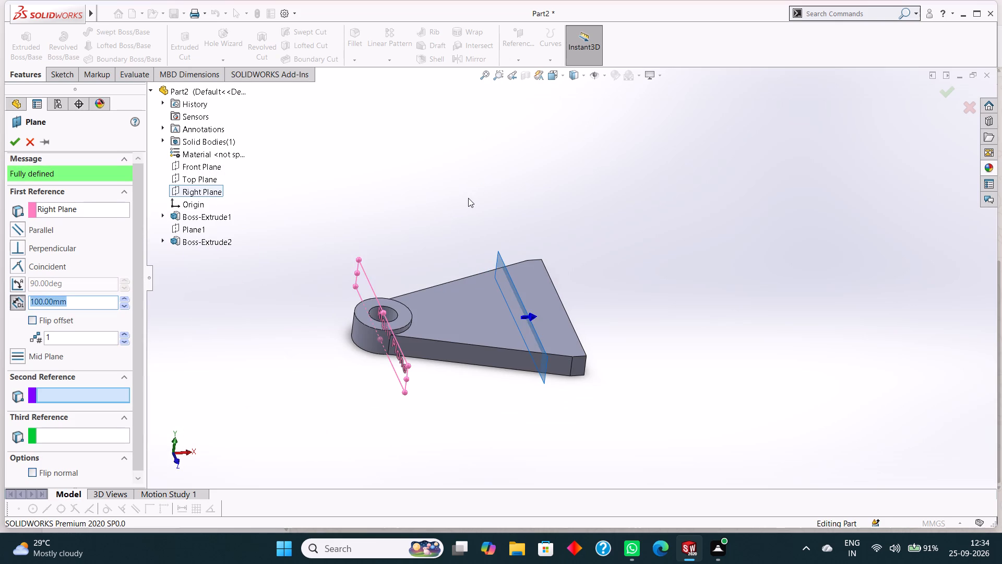
type("120")
key("Return")
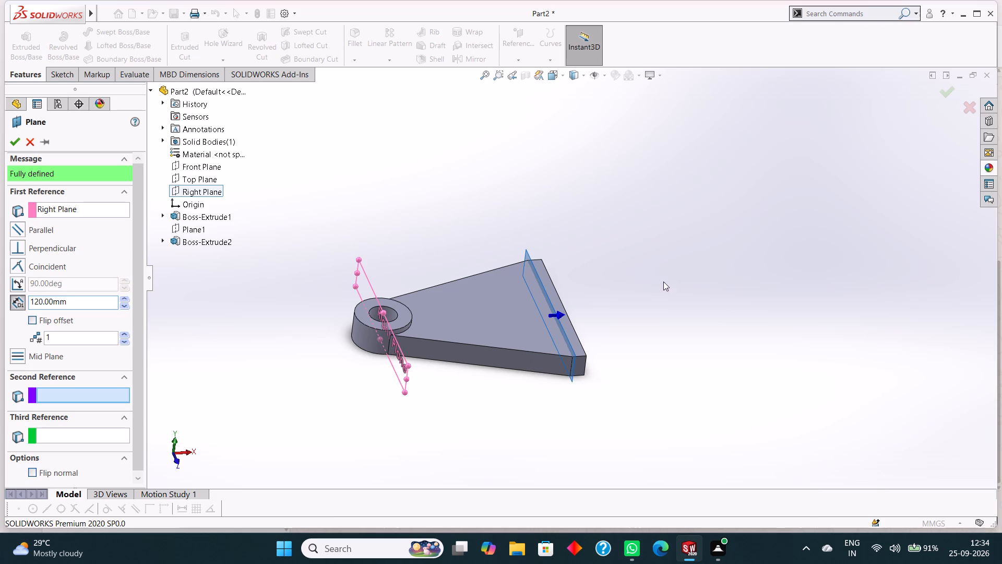
left_click_drag(80, 306, 0, 303)
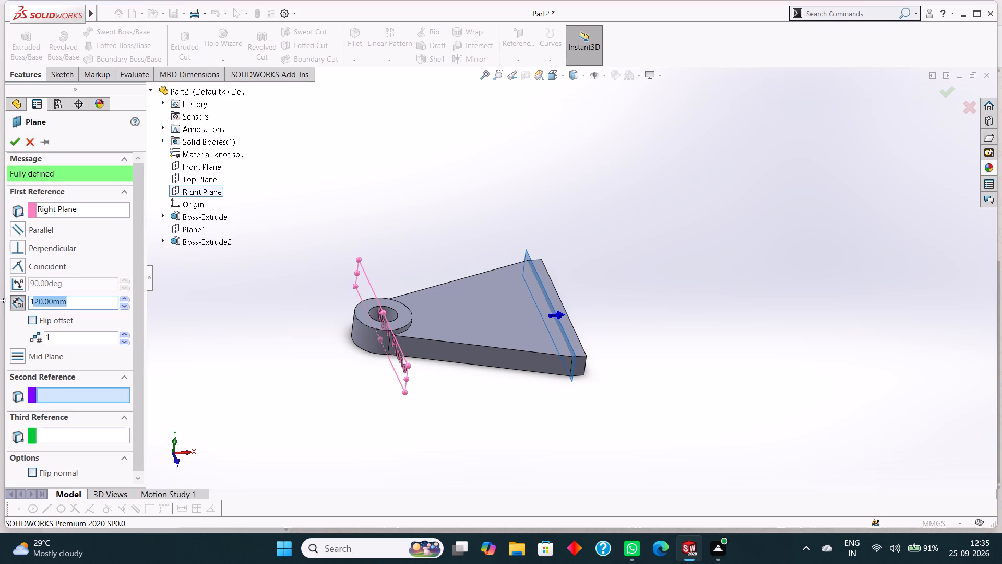
type("130")
key("Return")
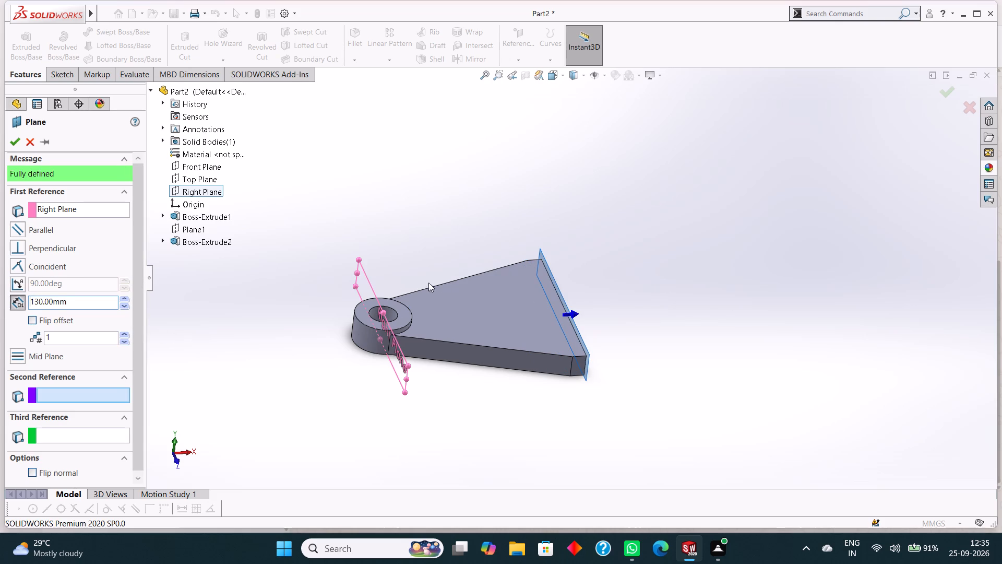
left_click(13, 135)
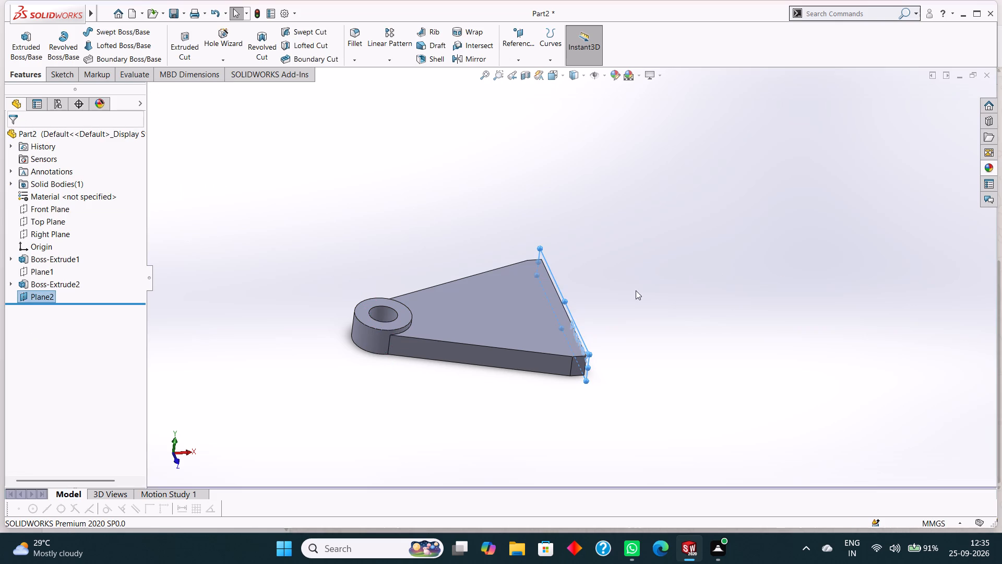
On the new offset plane, sketch two concentric circles vertically above the origin, with radii of about 21 mm and 33 mm.
scroll(660, 292, "down", 2)
left_click(495, 270)
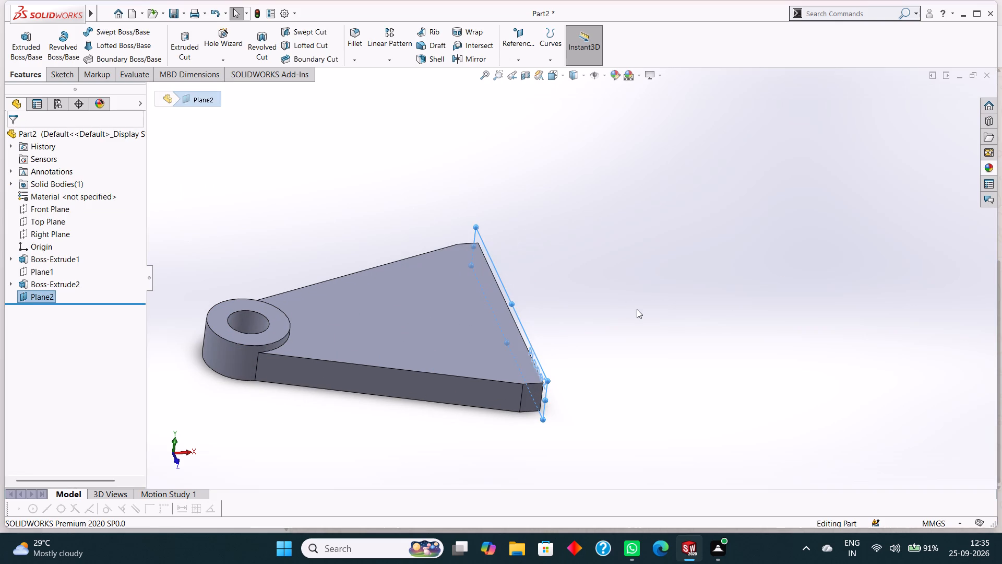
key("ctrl+8")
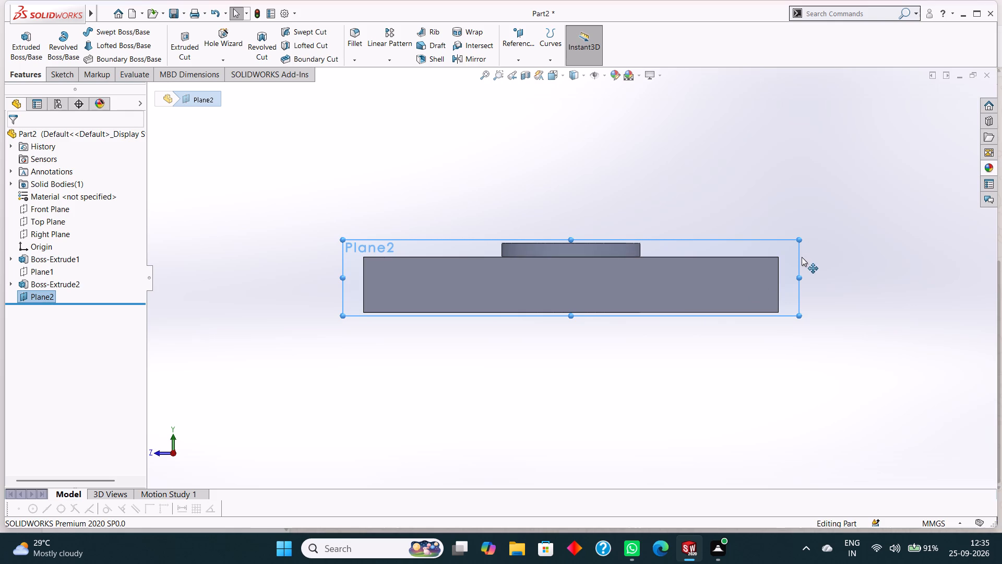
scroll(795, 271, "up", 3)
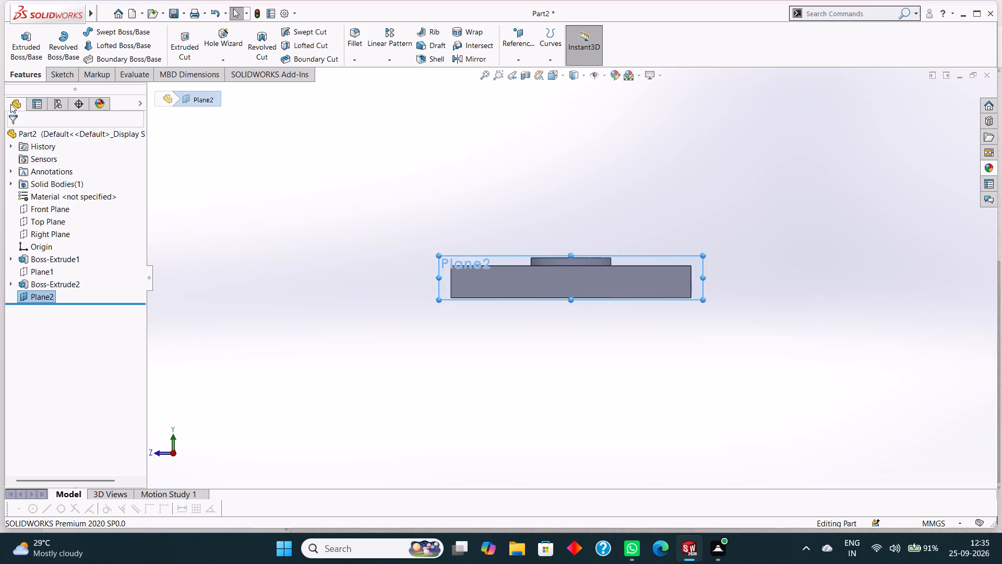
right_click(444, 255)
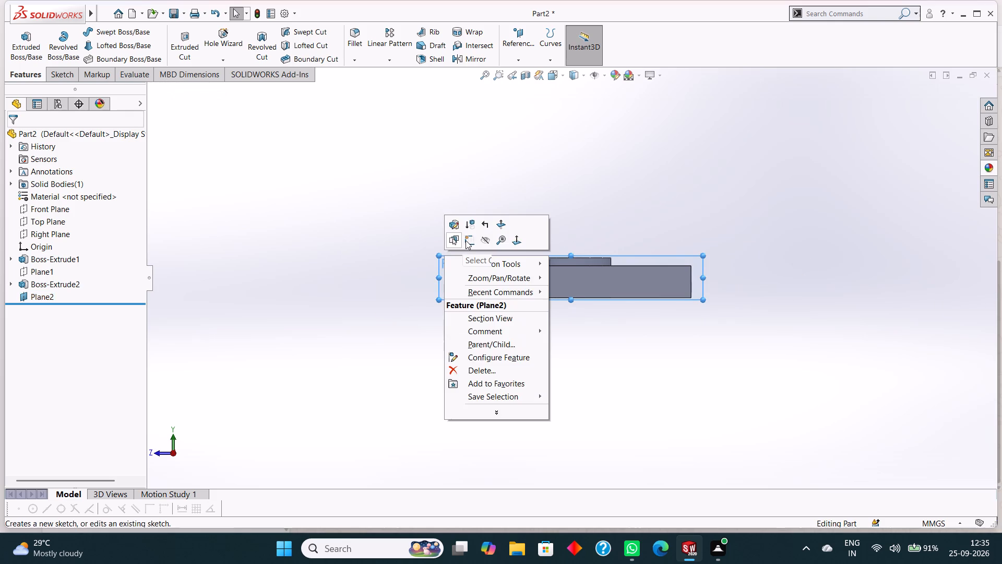
left_click(467, 240)
left_click(122, 32)
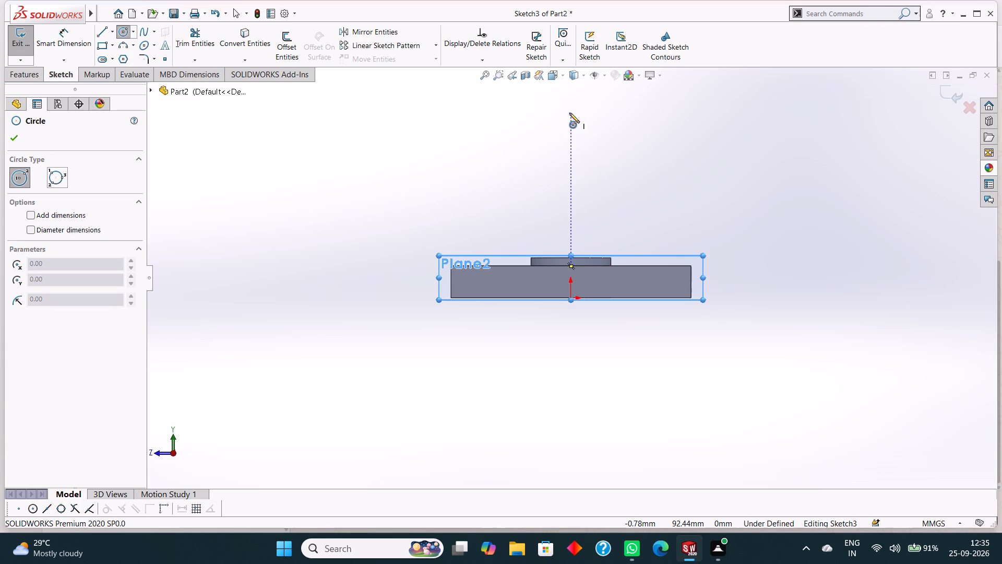
scroll(570, 112, "up", 2)
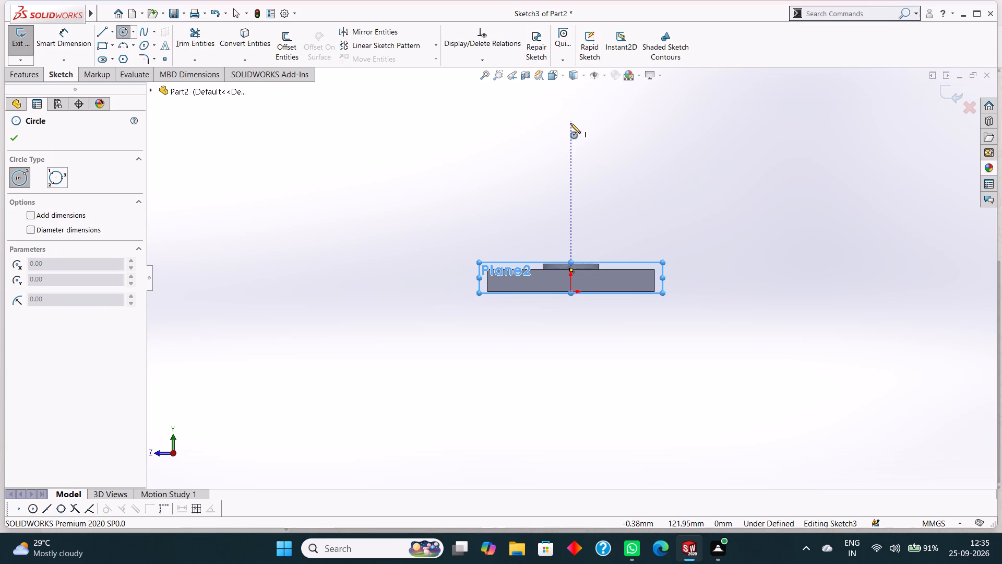
left_click(571, 128)
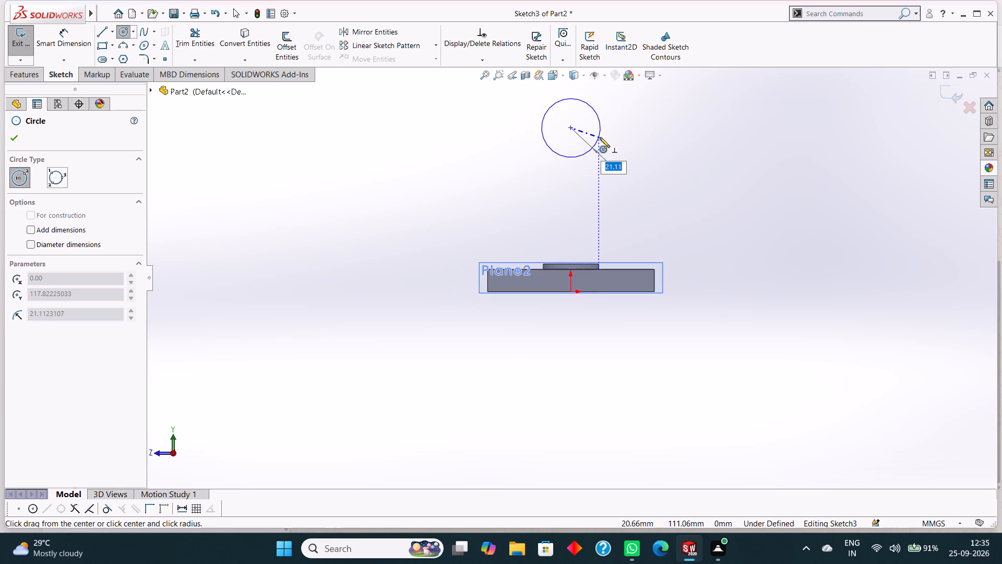
left_click(600, 137)
left_click(569, 126)
left_click(616, 139)
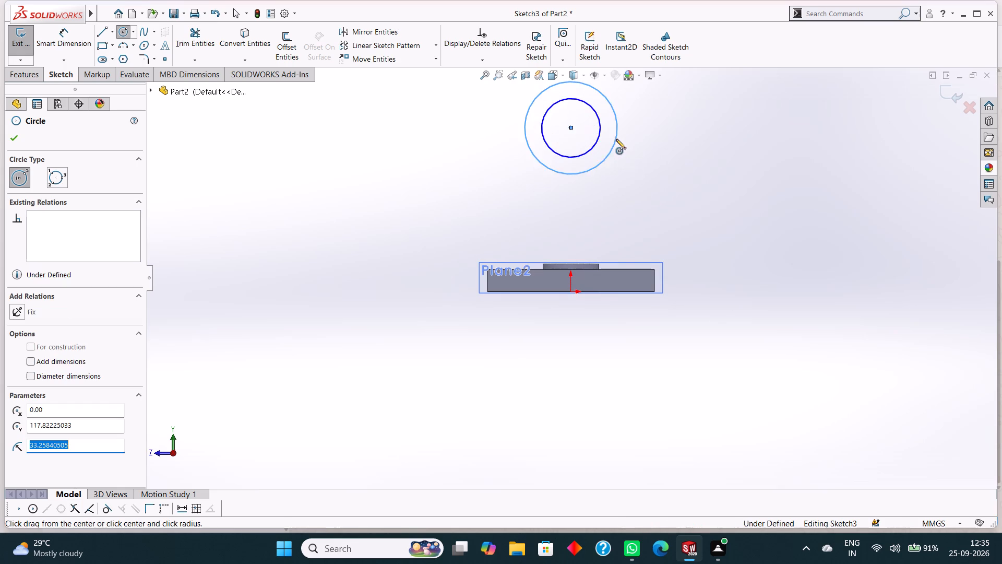
left_click(20, 140)
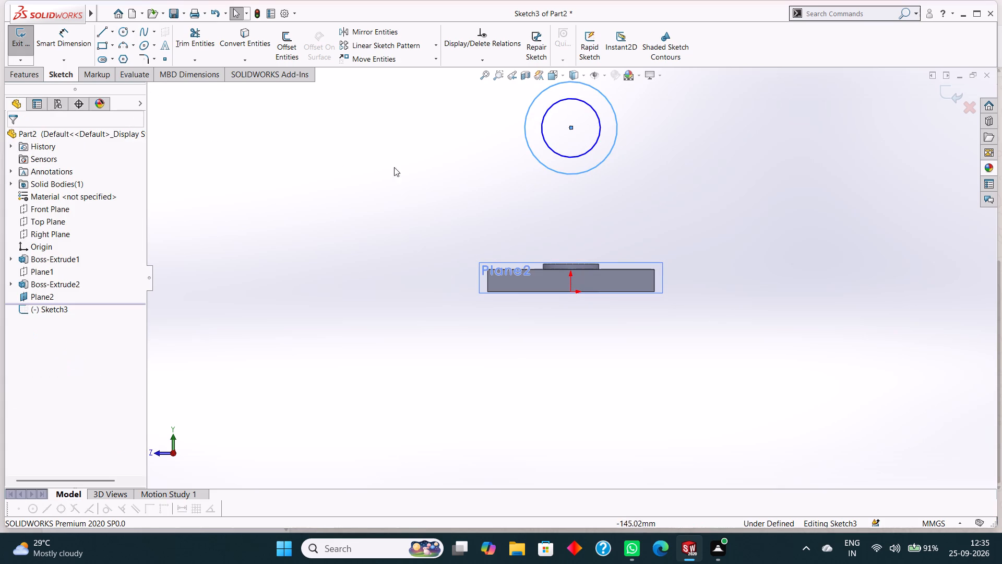
left_click(689, 173)
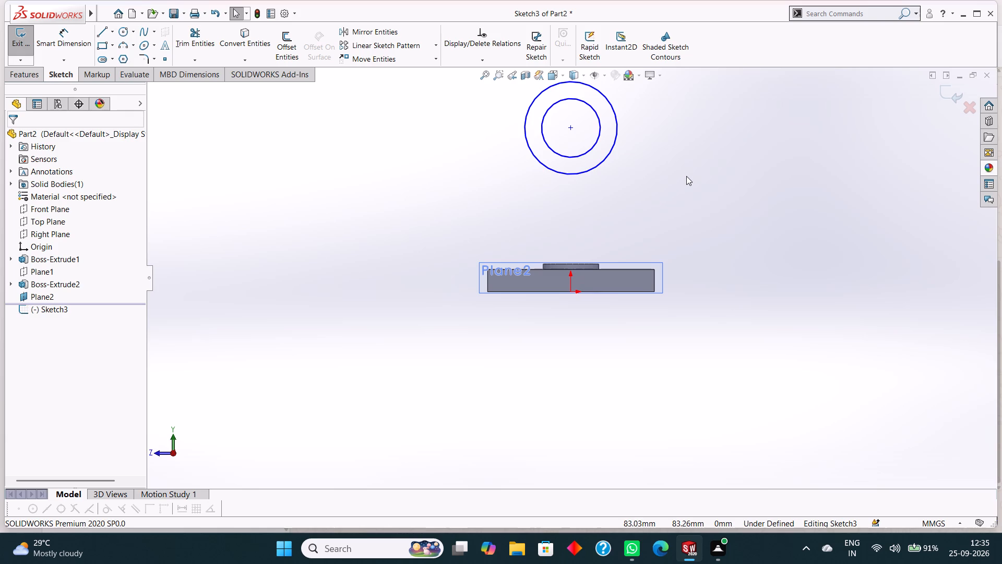
Dimension the circles' common centre 106 mm above the plate's top edge.
left_click(54, 39)
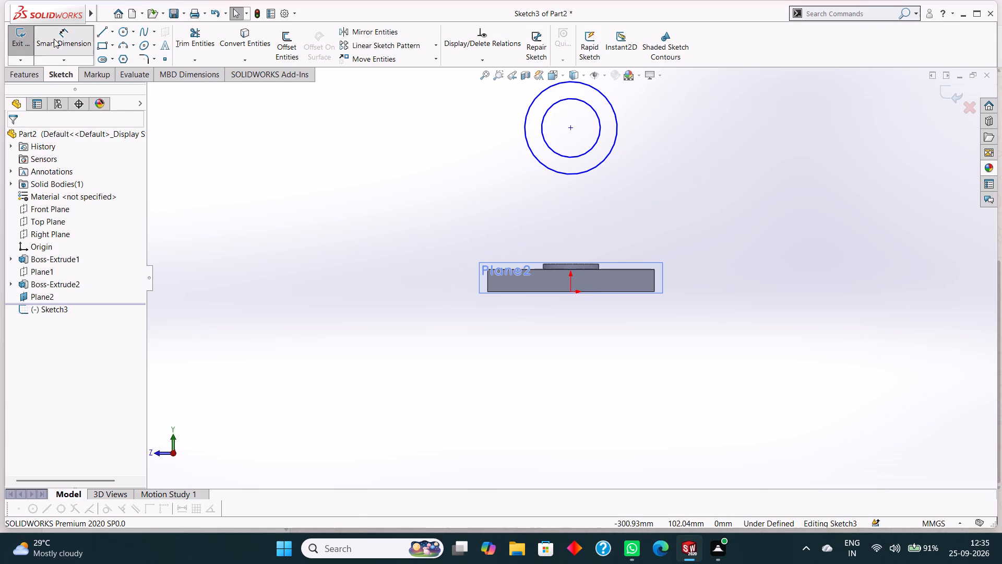
left_click(622, 269)
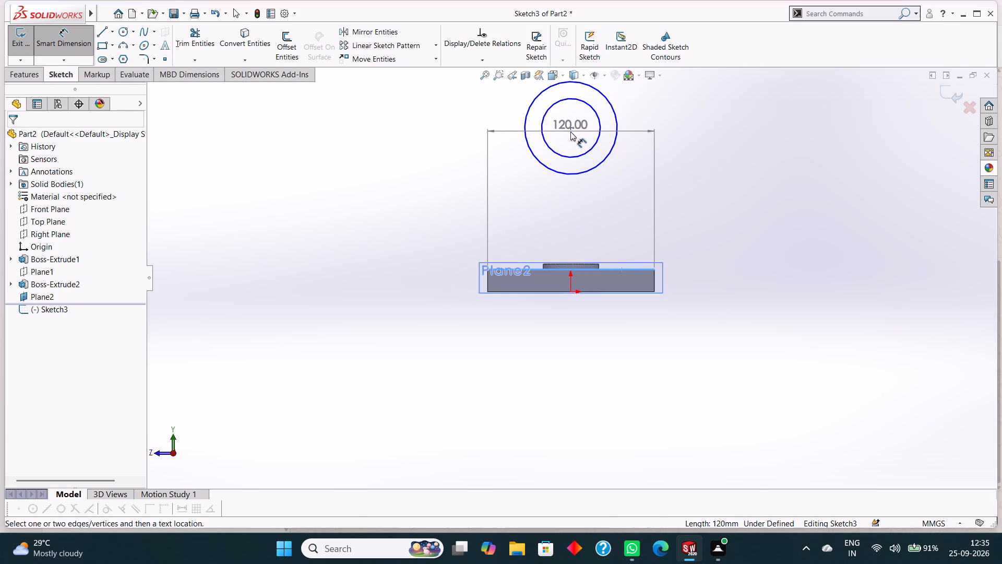
left_click(570, 128)
left_click(687, 161)
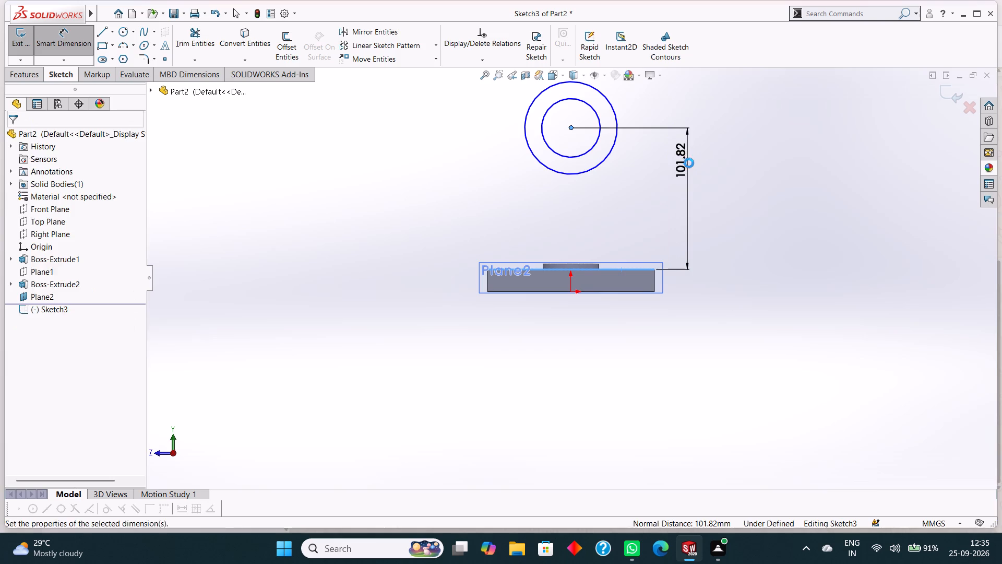
type("106")
key("Return")
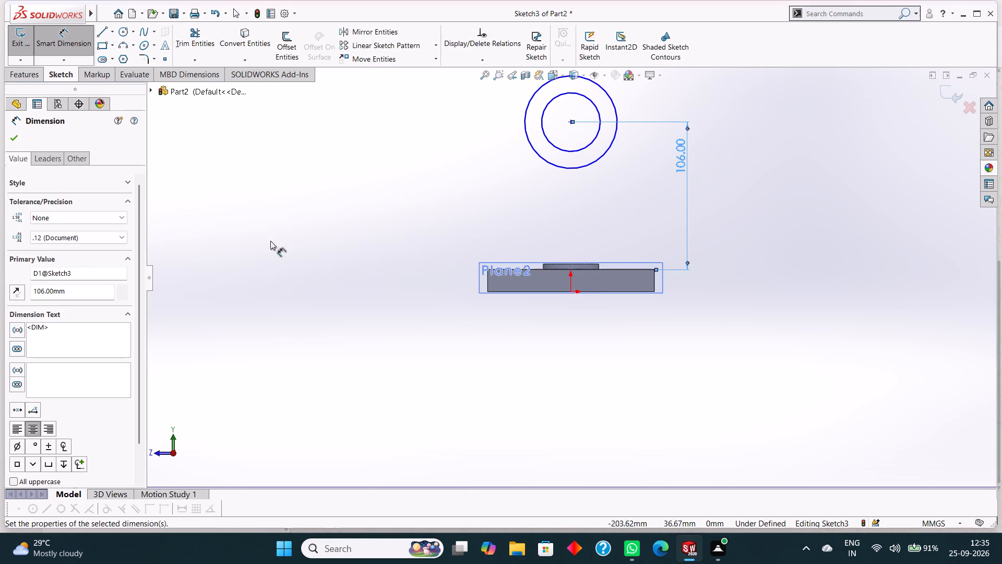
left_click(13, 131)
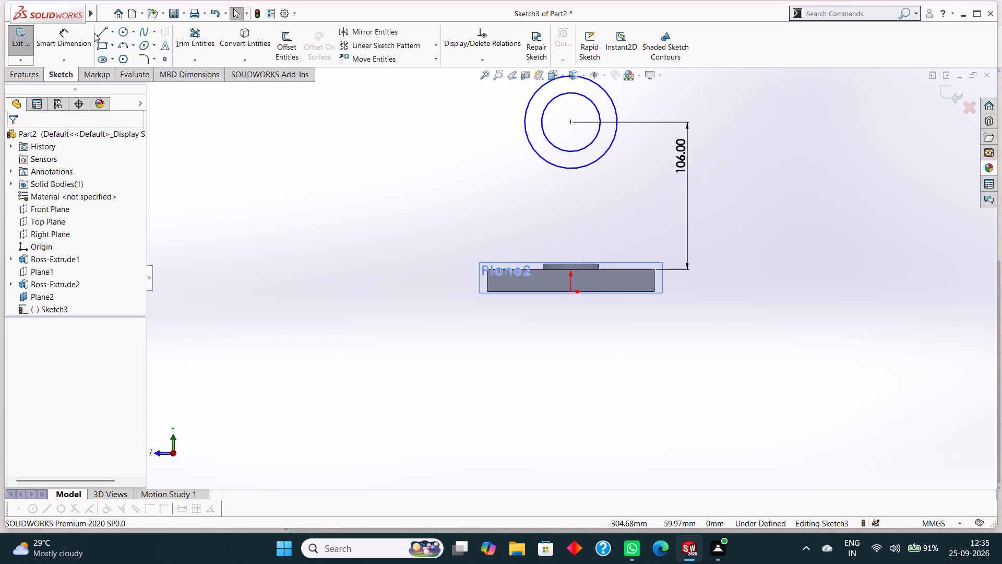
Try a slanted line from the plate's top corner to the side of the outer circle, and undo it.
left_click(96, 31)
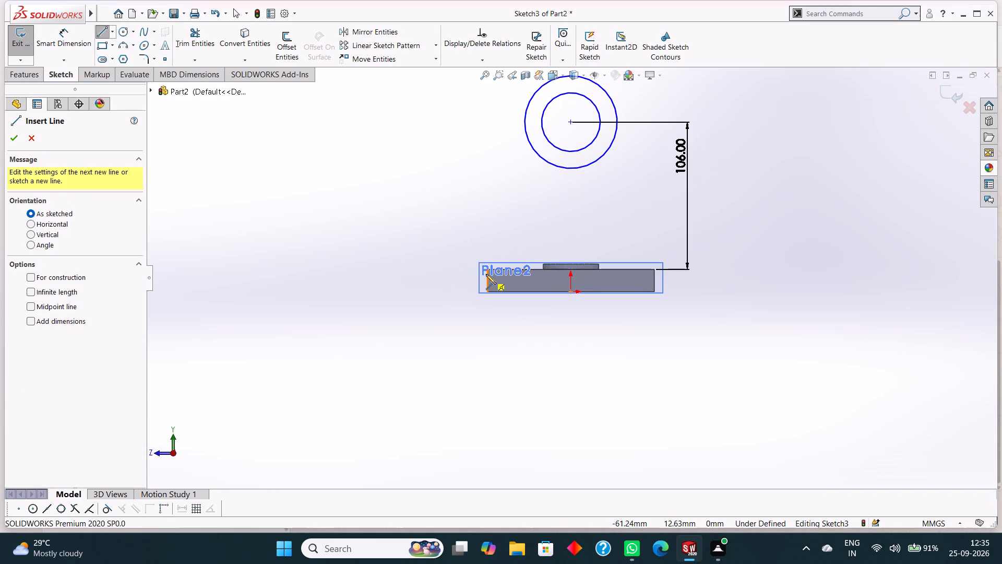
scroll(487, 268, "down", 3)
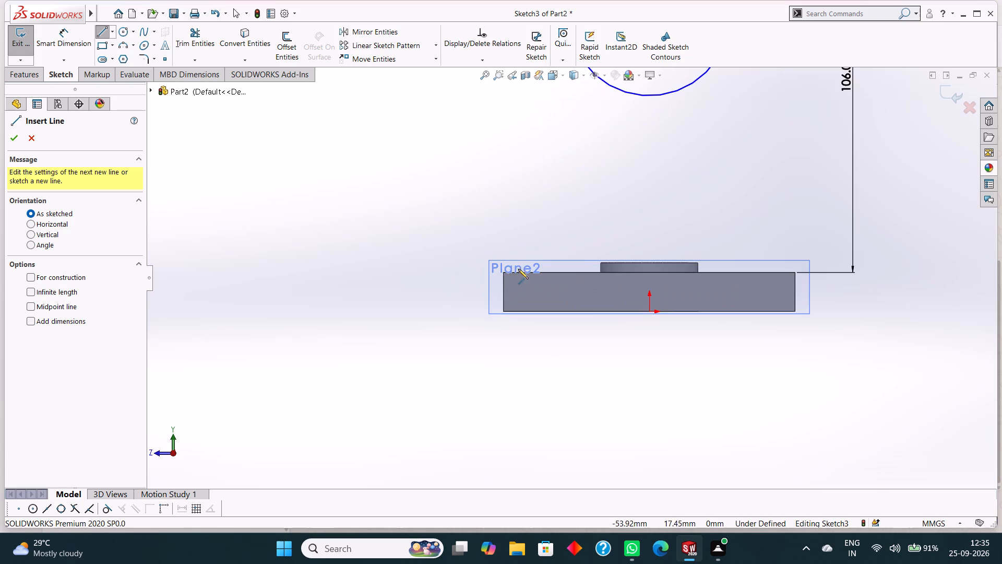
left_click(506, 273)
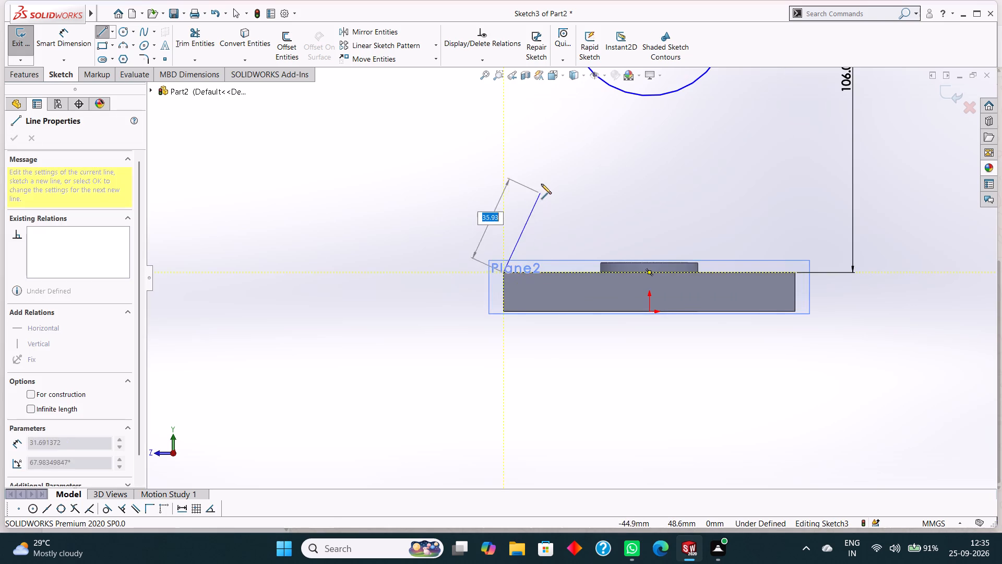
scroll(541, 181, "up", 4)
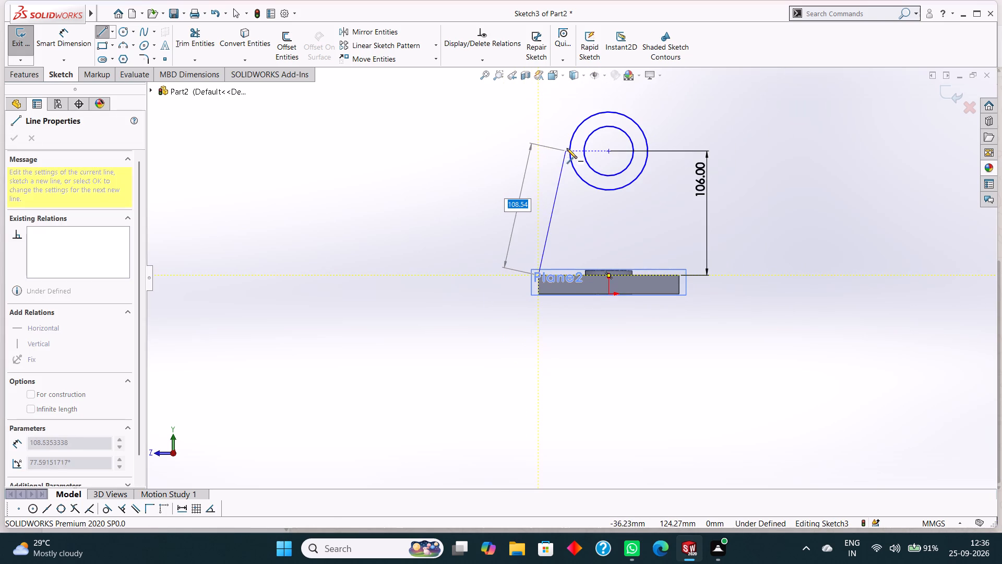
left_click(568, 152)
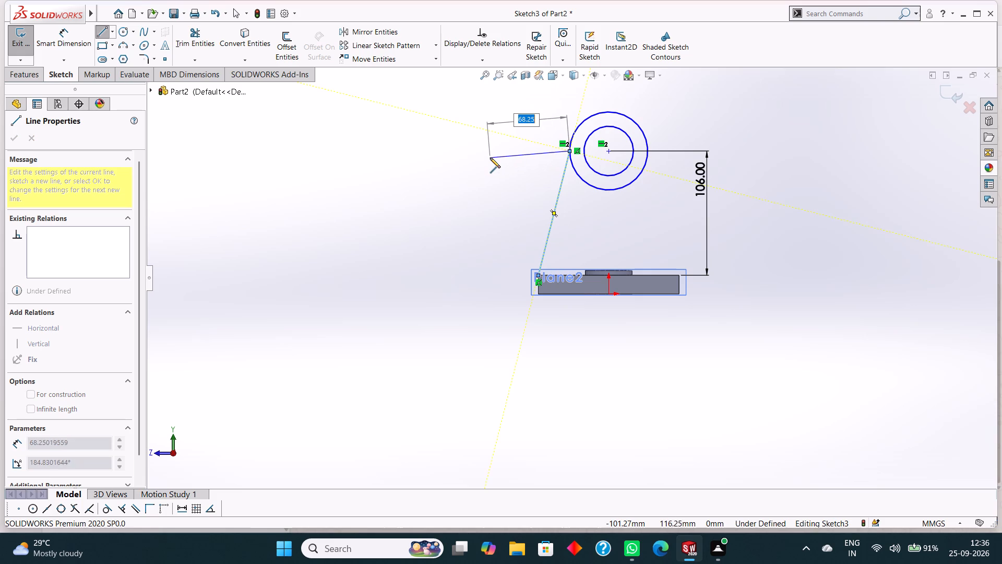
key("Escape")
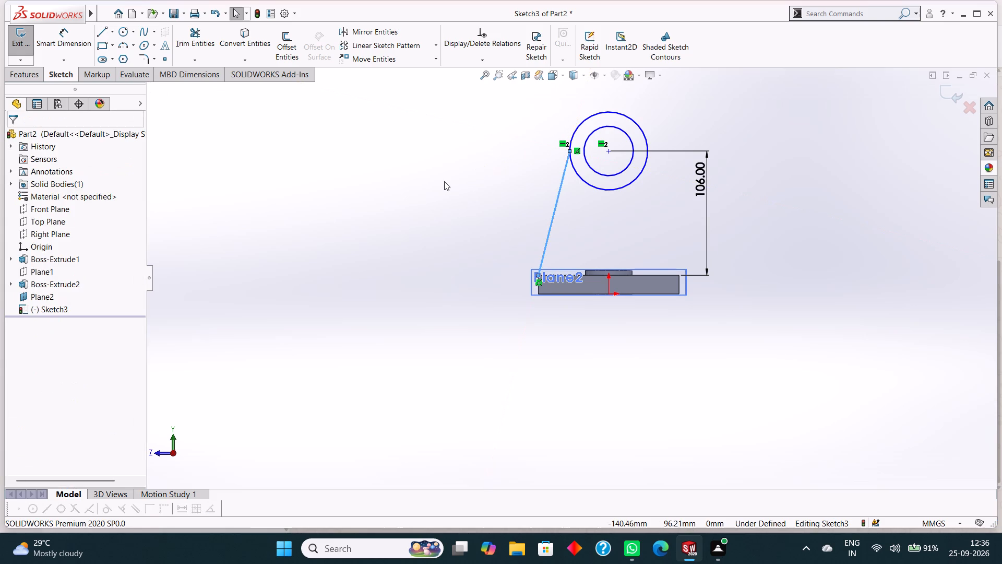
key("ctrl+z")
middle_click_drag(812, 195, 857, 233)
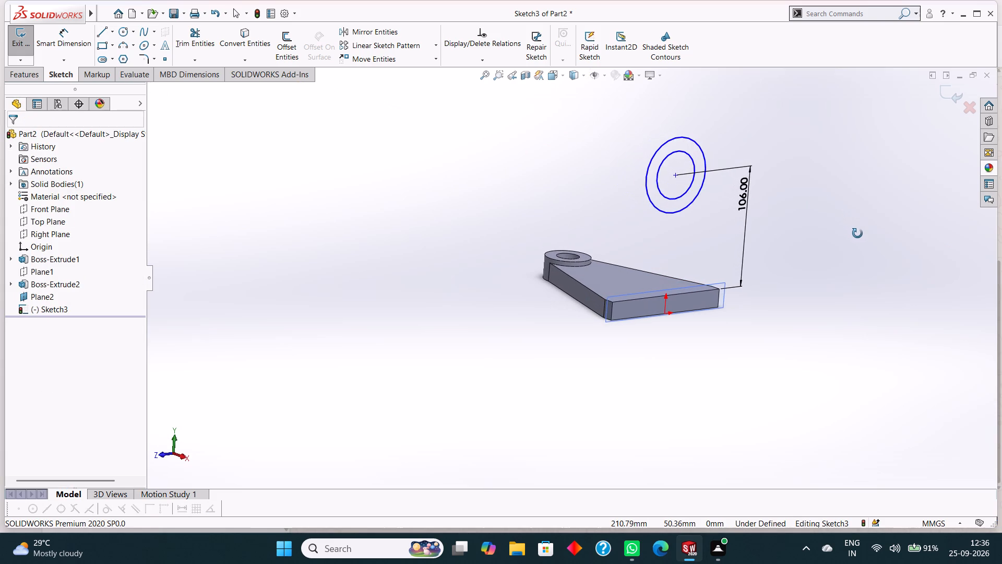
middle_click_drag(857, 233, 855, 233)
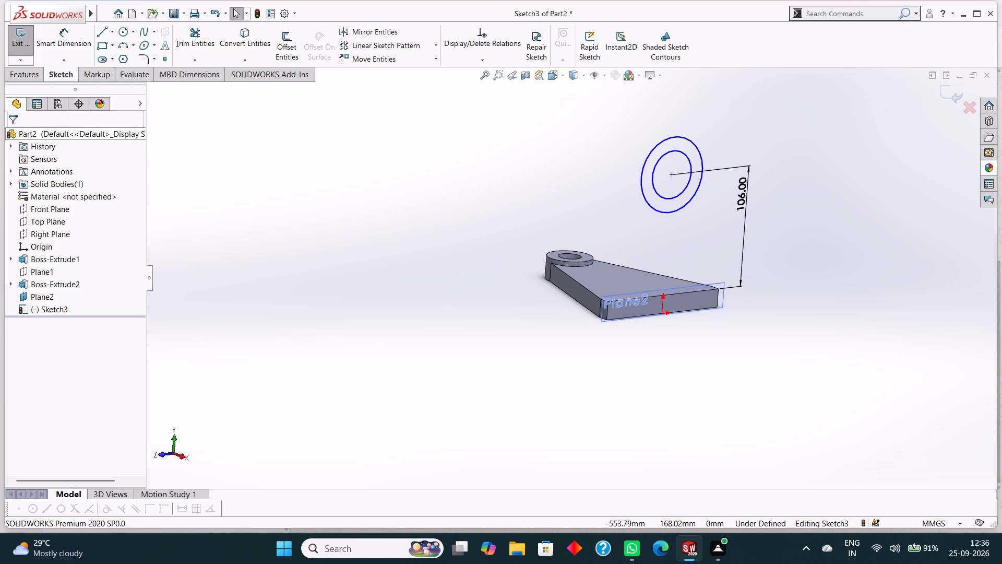
Extrude the two-circle sketch 20 mm outward, away from the plate, to form the upper ring boss.
left_click(31, 76)
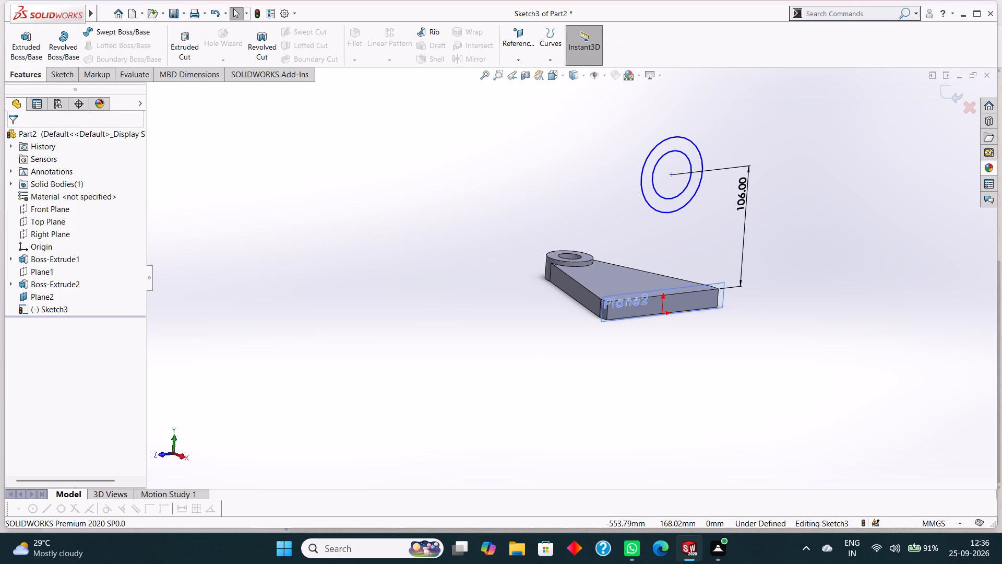
left_click(27, 49)
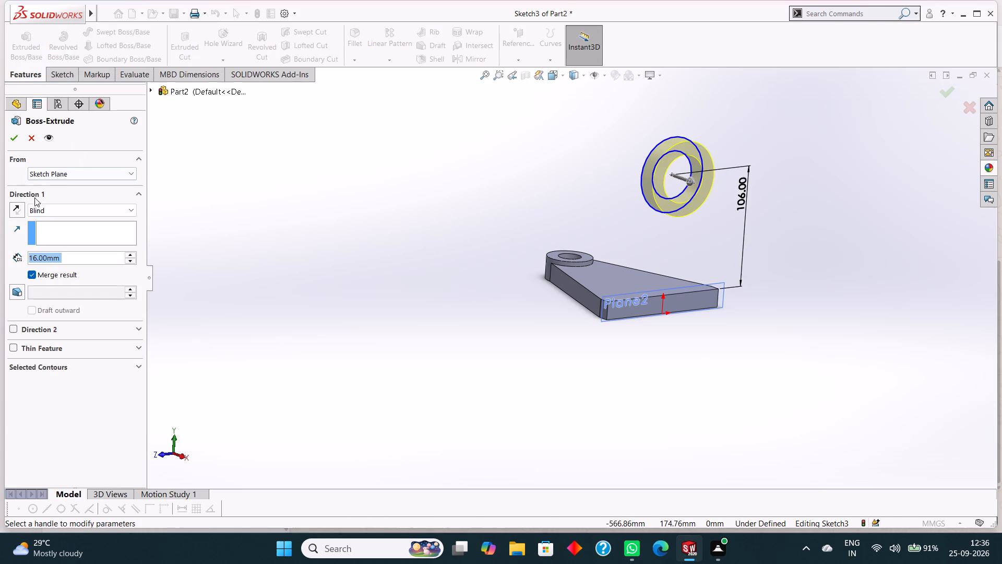
left_click(15, 213)
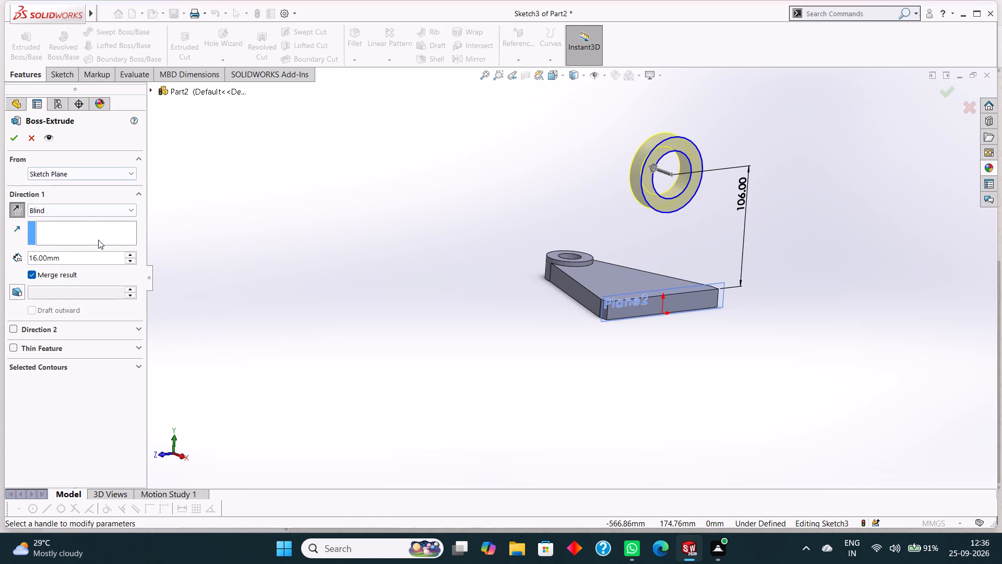
left_click_drag(101, 254, 14, 258)
type("20")
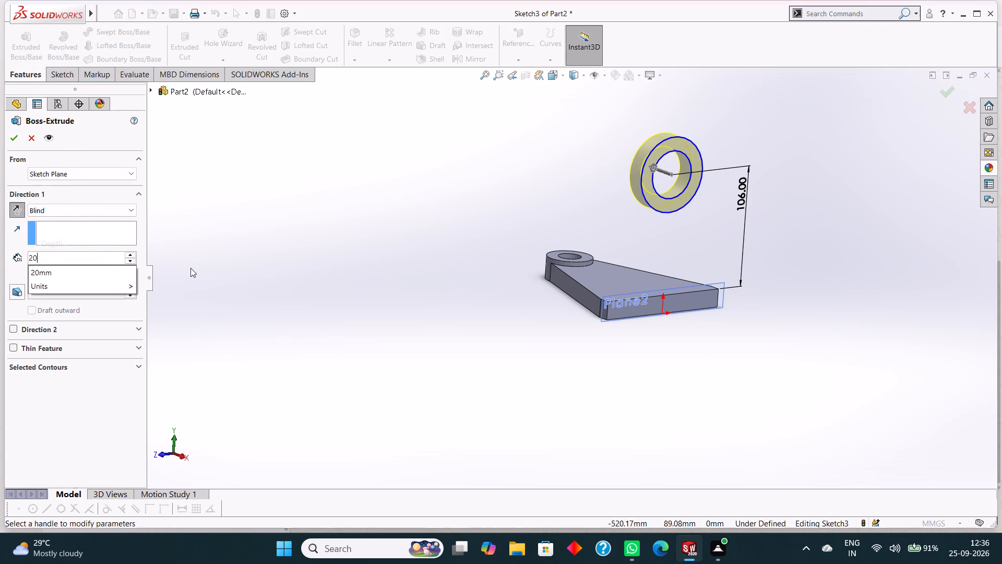
key("Return")
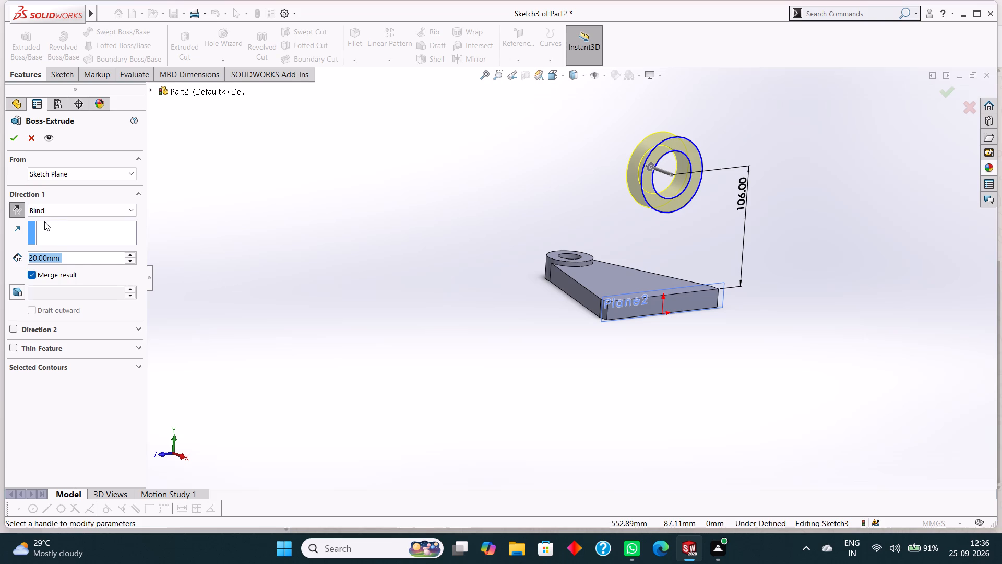
left_click(14, 207)
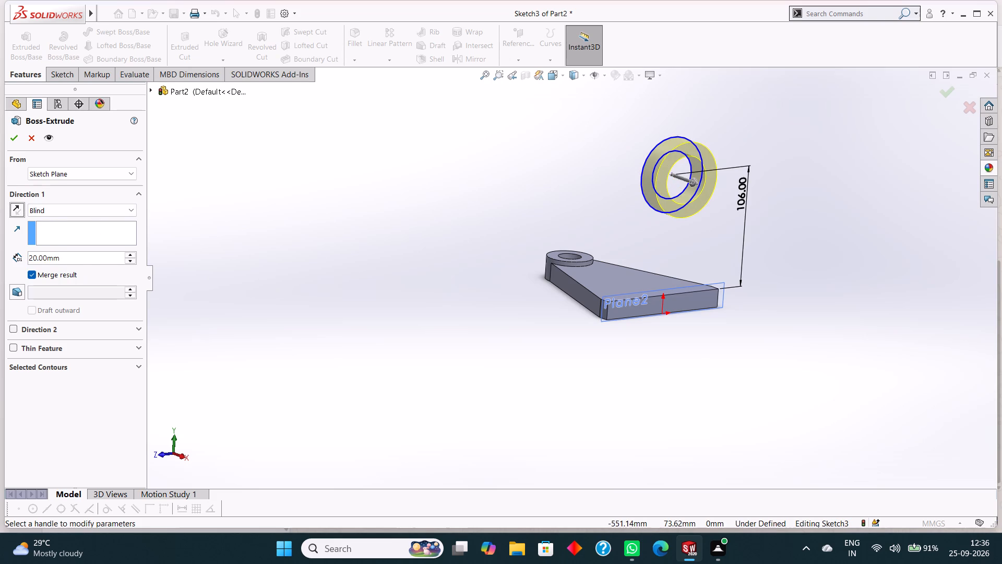
left_click(10, 140)
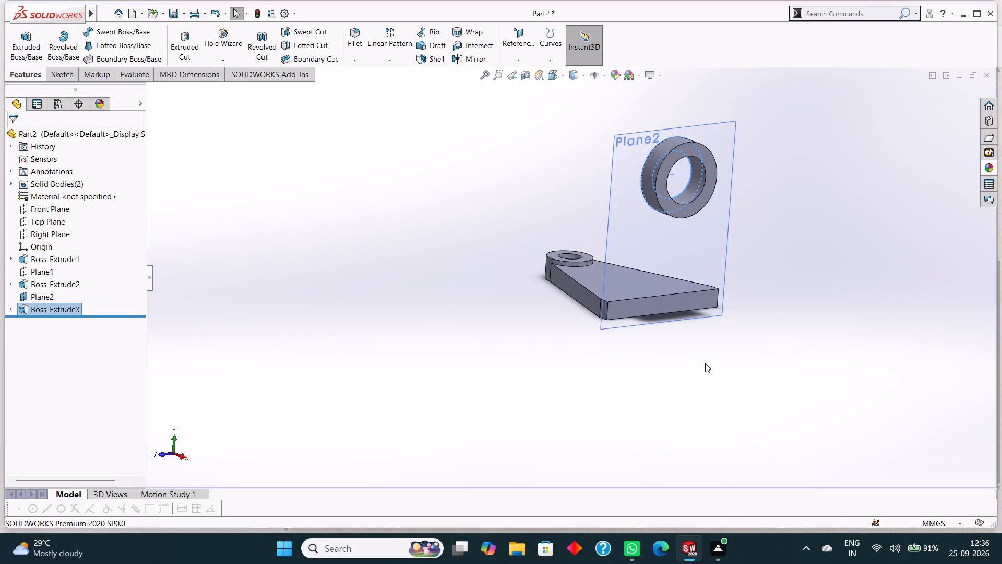
left_click(900, 381)
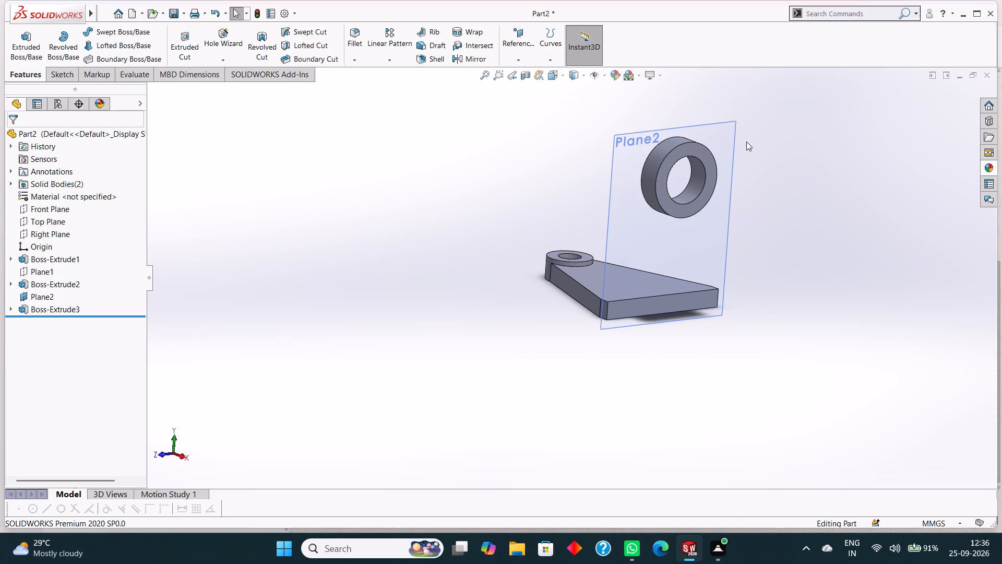
On the offset plane at the plate's outer end, sketch two slanted lines about 109 mm long from the plate's top corners to the ring's outer sides.
left_click(715, 132)
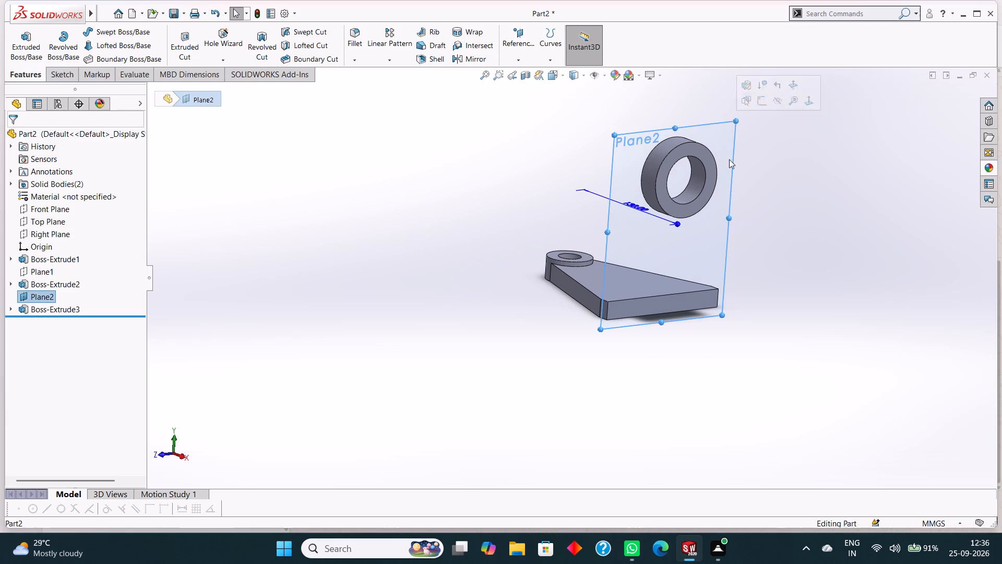
key("ctrl+8")
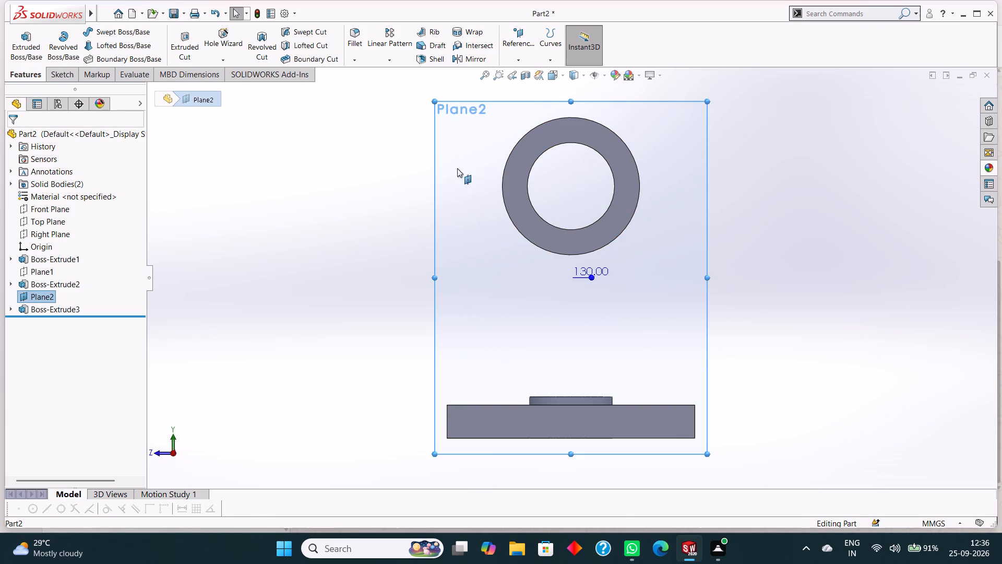
right_click(470, 146)
left_click(491, 132)
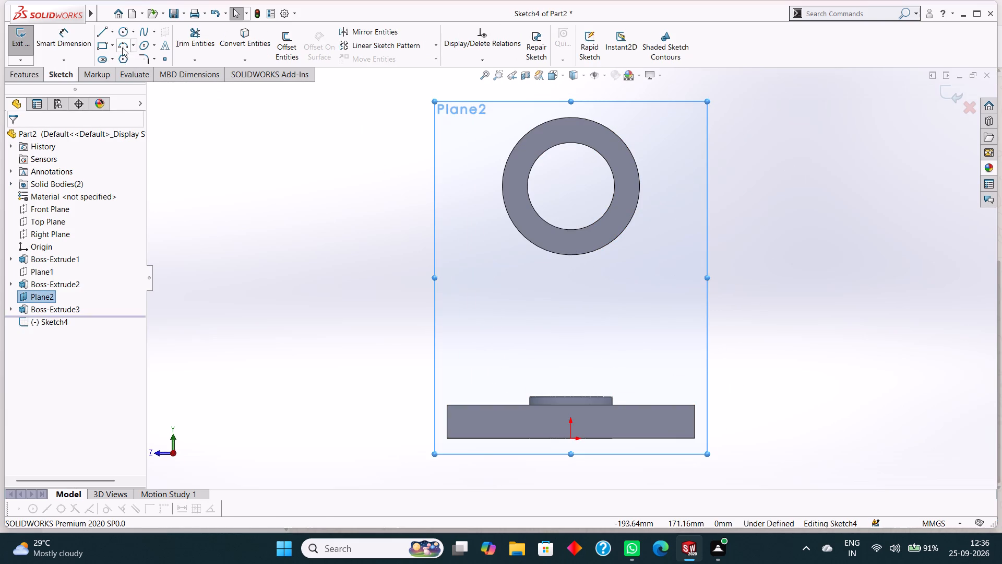
left_click(99, 34)
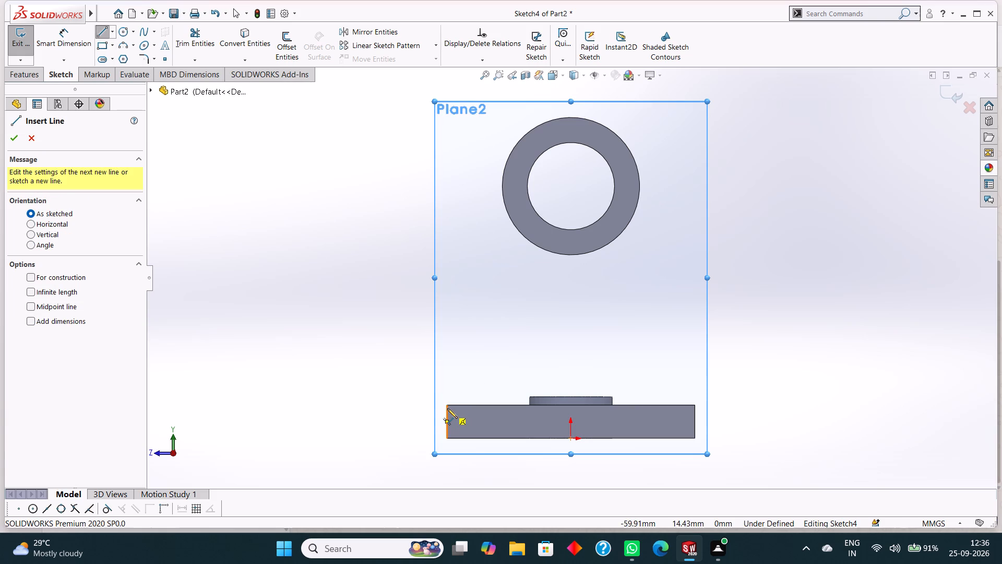
left_click(447, 407)
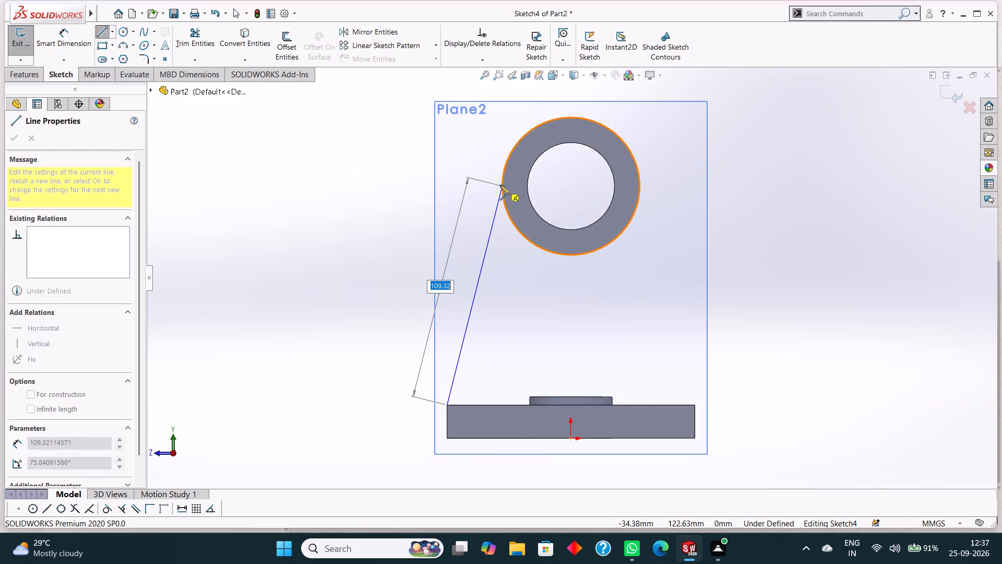
left_click(501, 186)
right_click(467, 209)
left_click(490, 214)
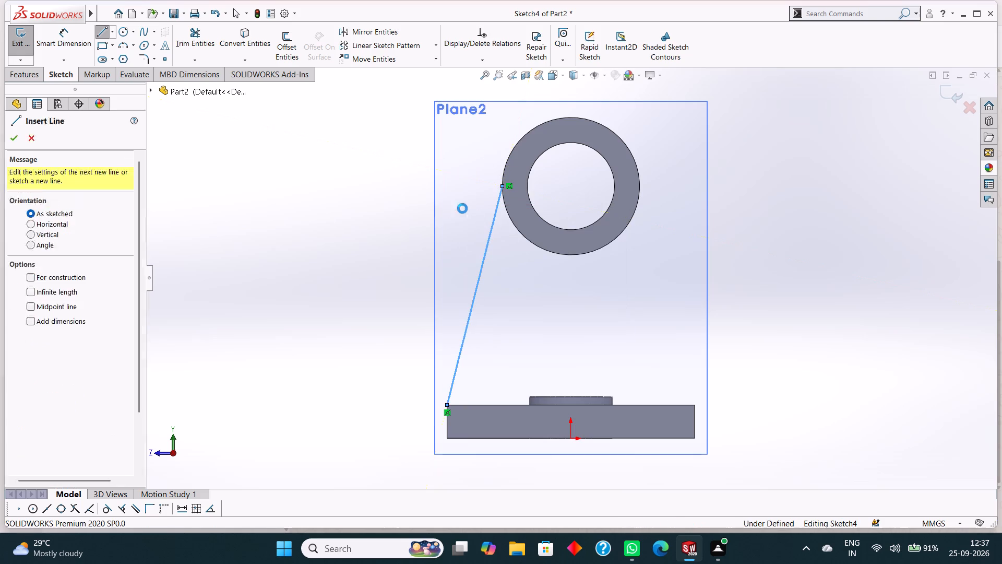
left_click(96, 32)
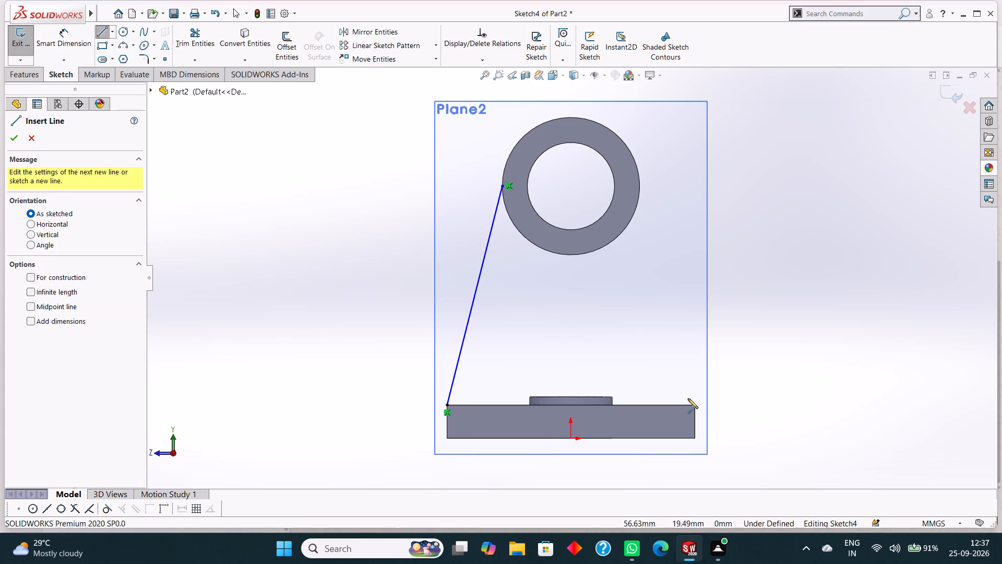
left_click(694, 404)
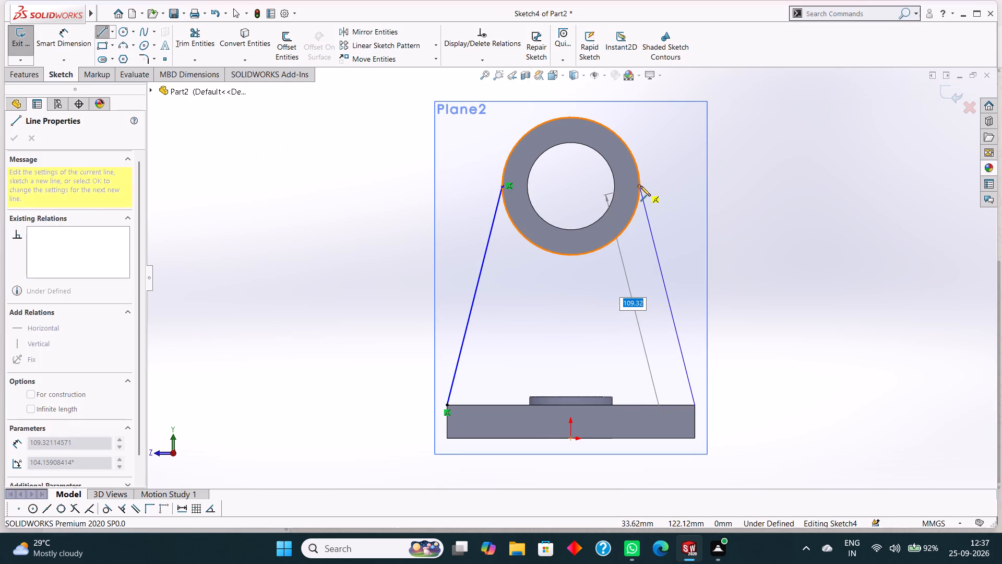
left_click(640, 186)
right_click(684, 165)
left_click(704, 170)
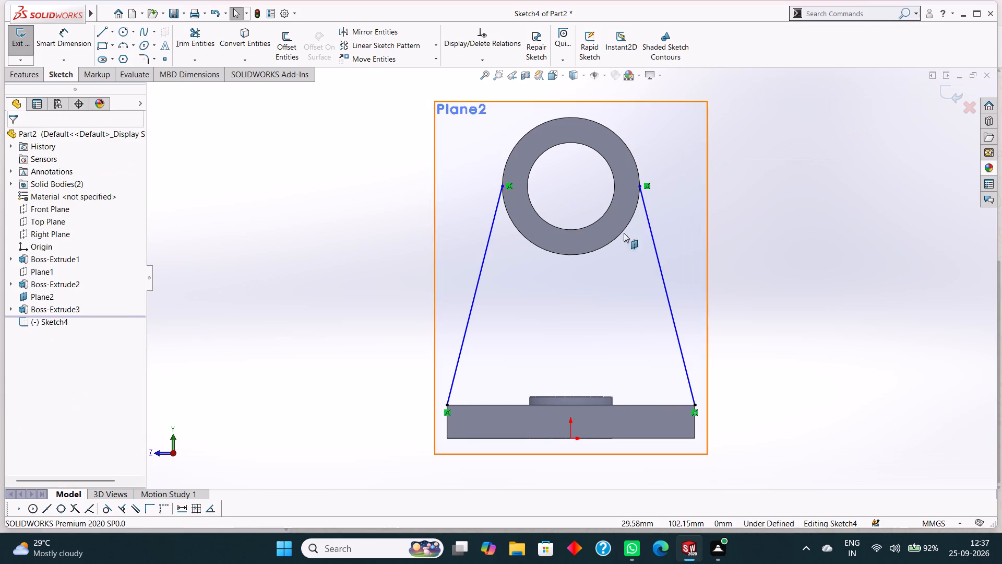
Close the top between the two slanted lines with a three-point arc of about 33 mm radius along the ring's lower outer edge.
left_click(120, 43)
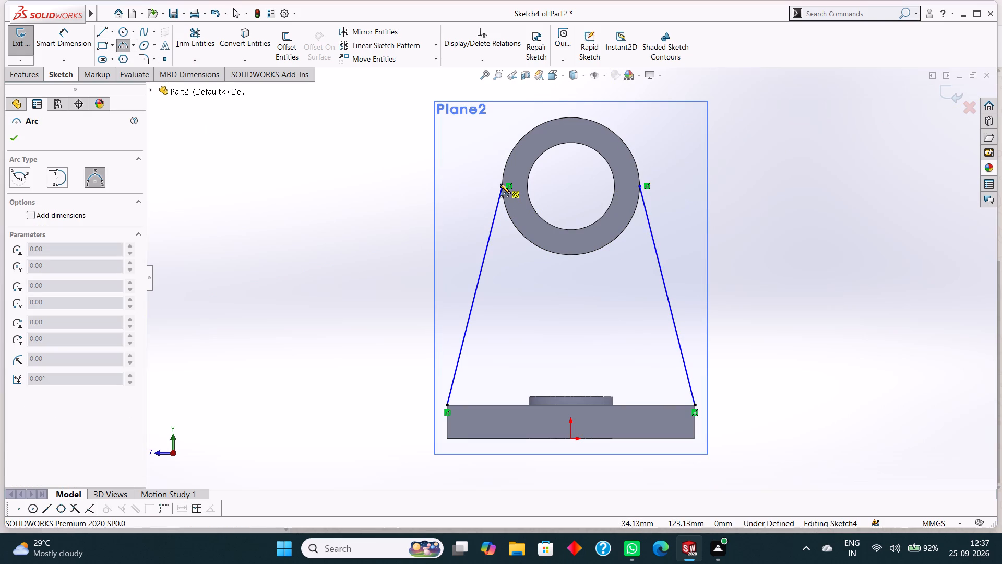
left_click(504, 186)
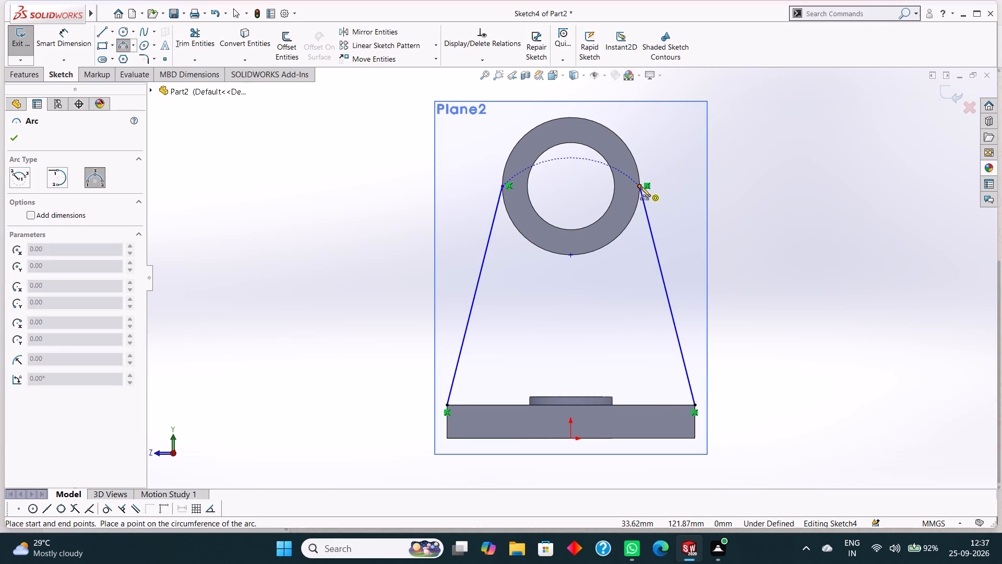
left_click(640, 185)
left_click(600, 250)
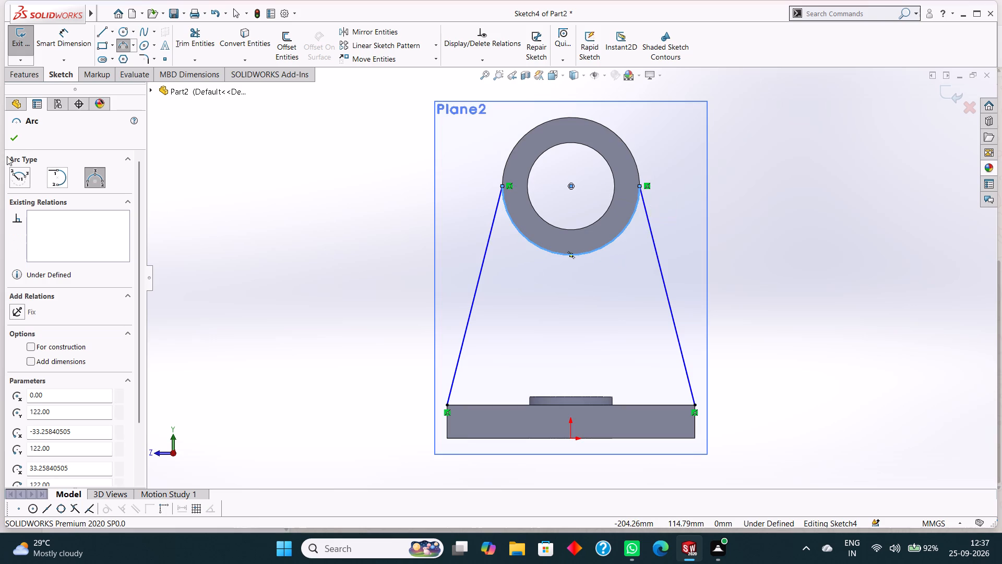
left_click(16, 139)
Examine the open web profile between the plate and the ring boss from several angles.
left_click(34, 79)
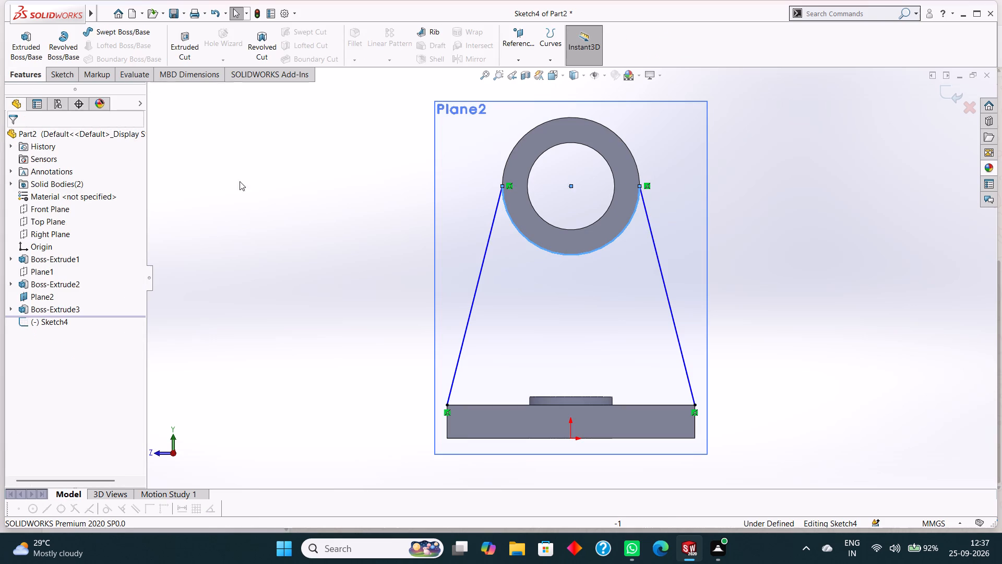
middle_click_drag(266, 198, 307, 219)
scroll(285, 208, "down", 1)
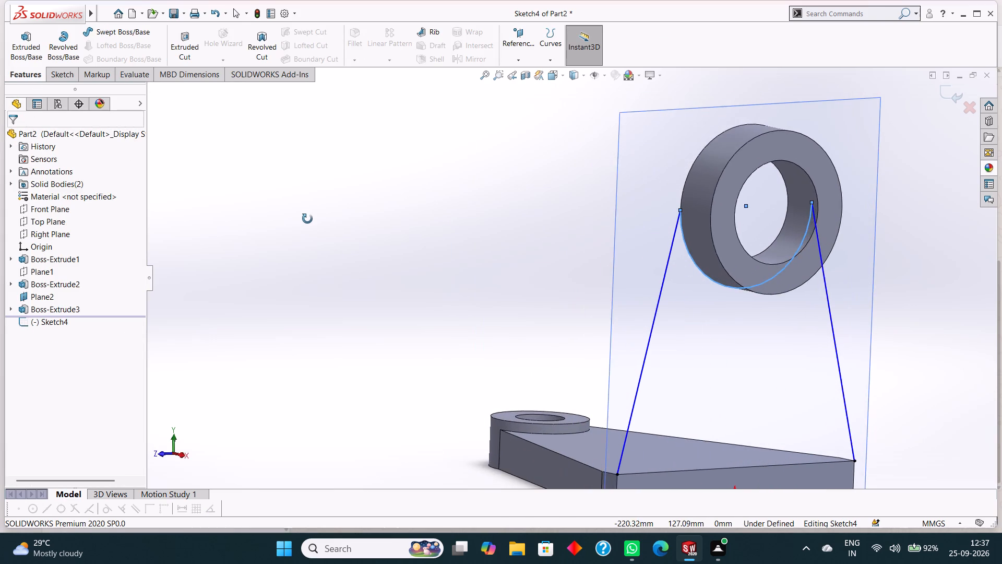
middle_click_drag(307, 219, 248, 165)
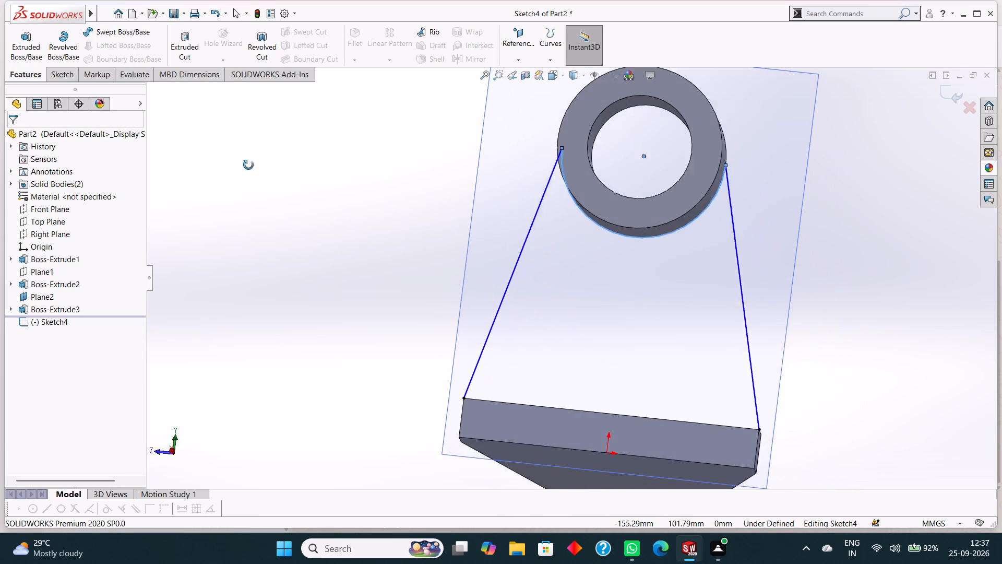
middle_click_drag(248, 165, 207, 174)
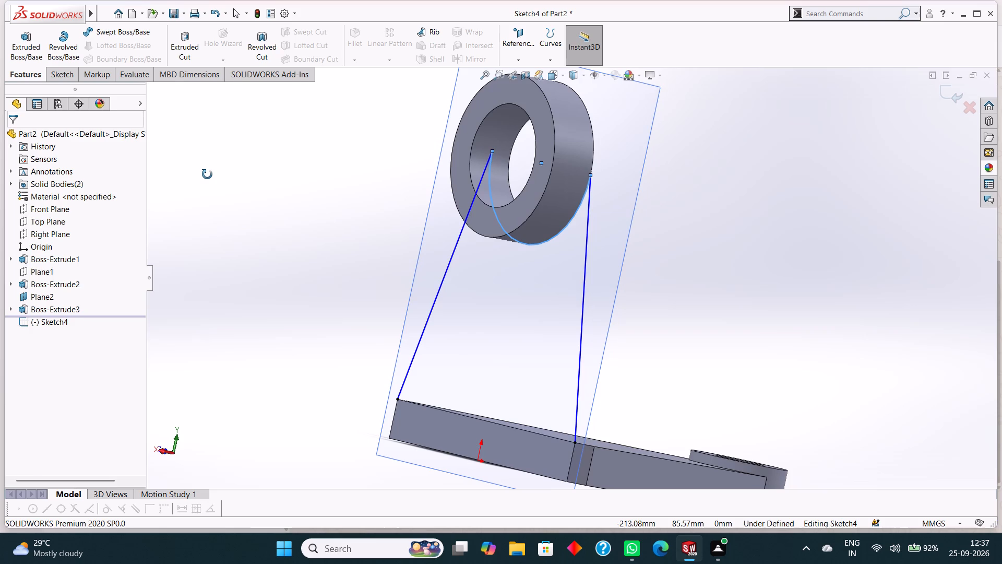
middle_click_drag(207, 174, 369, 239)
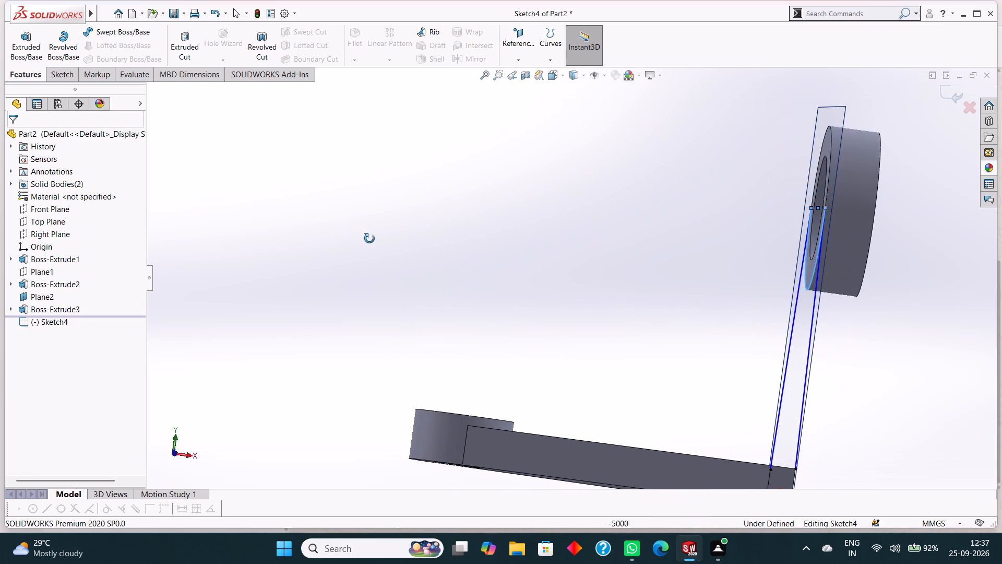
middle_click_drag(369, 239, 357, 234)
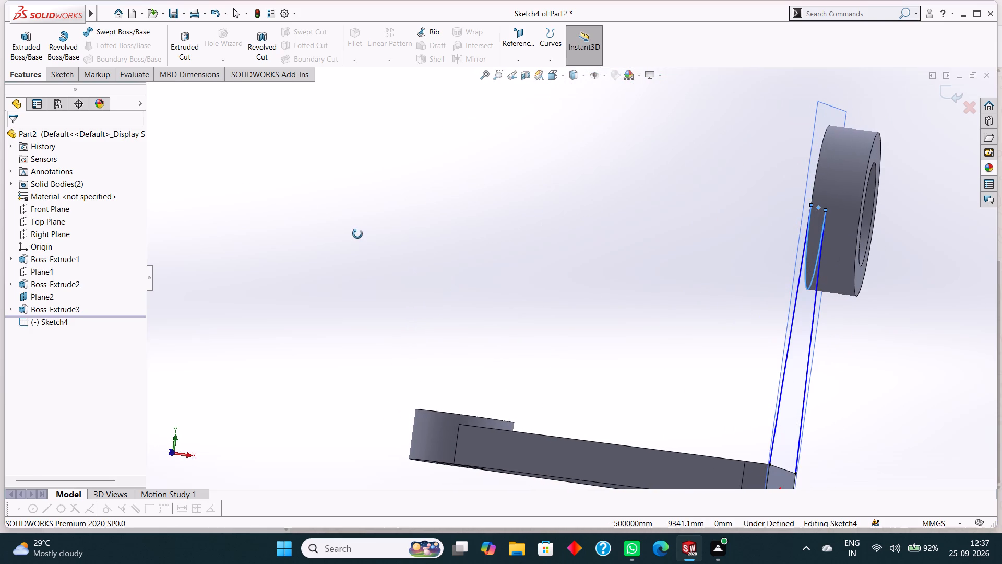
middle_click_drag(357, 234, 366, 247)
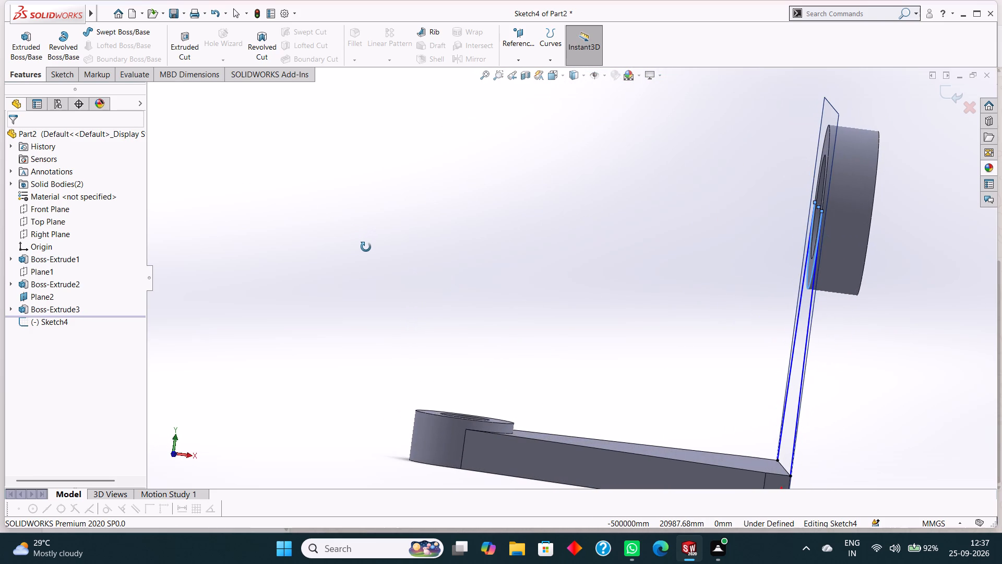
middle_click_drag(366, 247, 368, 250)
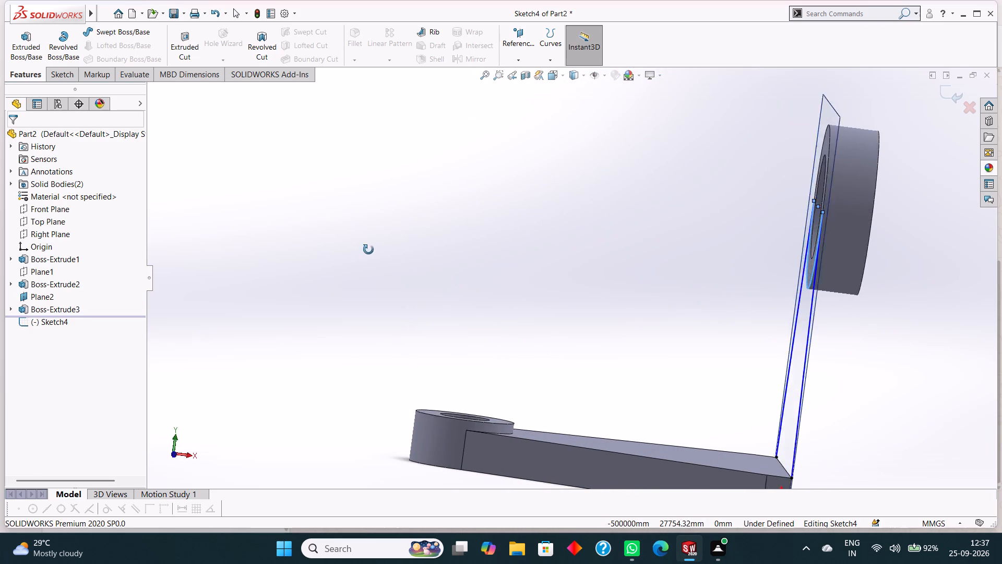
middle_click_drag(368, 250, 357, 251)
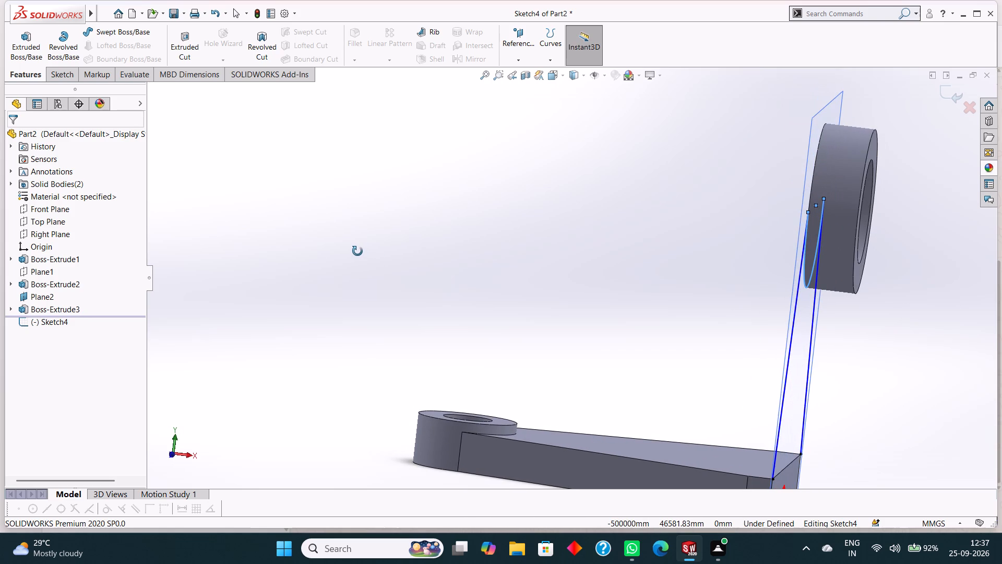
middle_click_drag(357, 251, 356, 249)
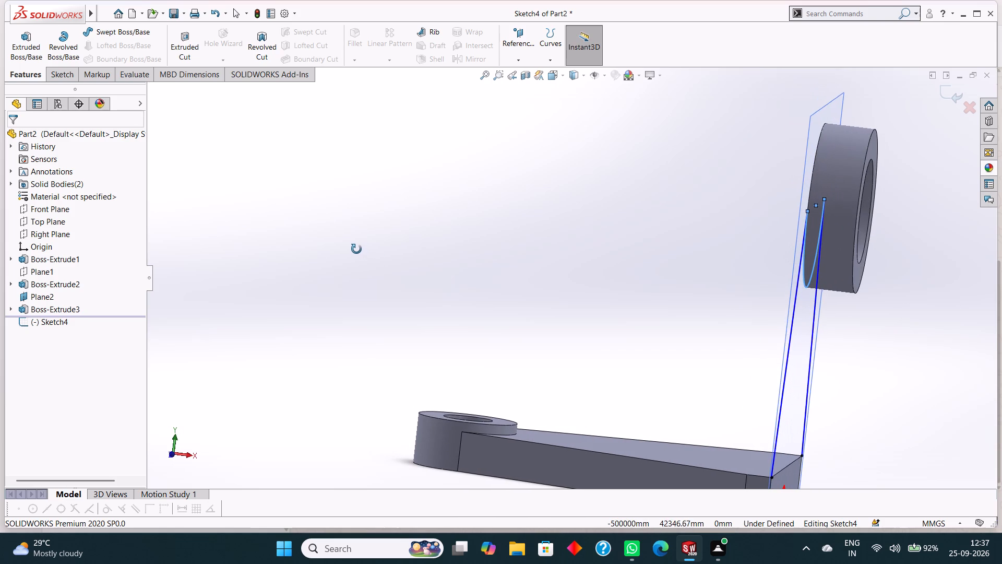
middle_click_drag(356, 249, 355, 249)
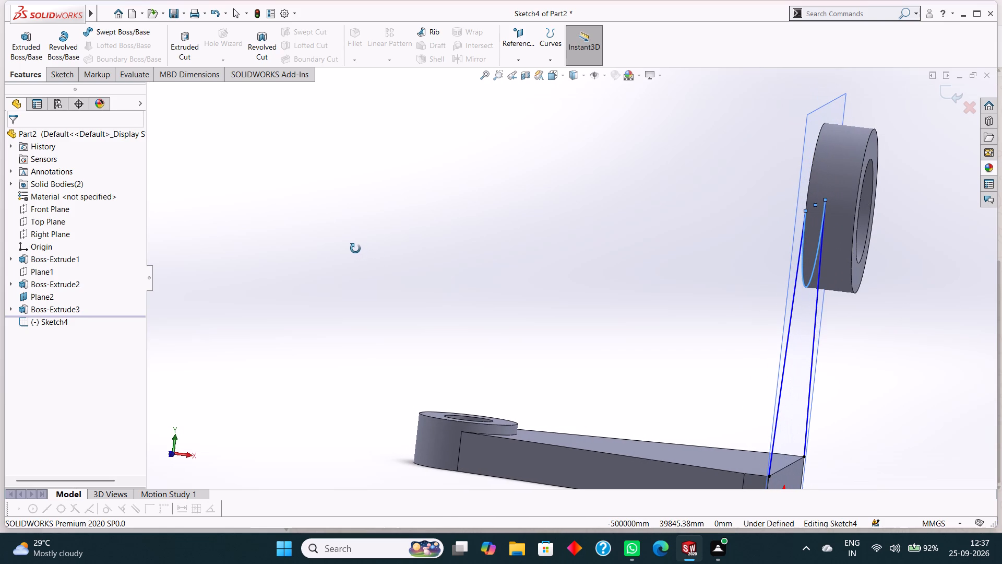
middle_click_drag(355, 249, 353, 248)
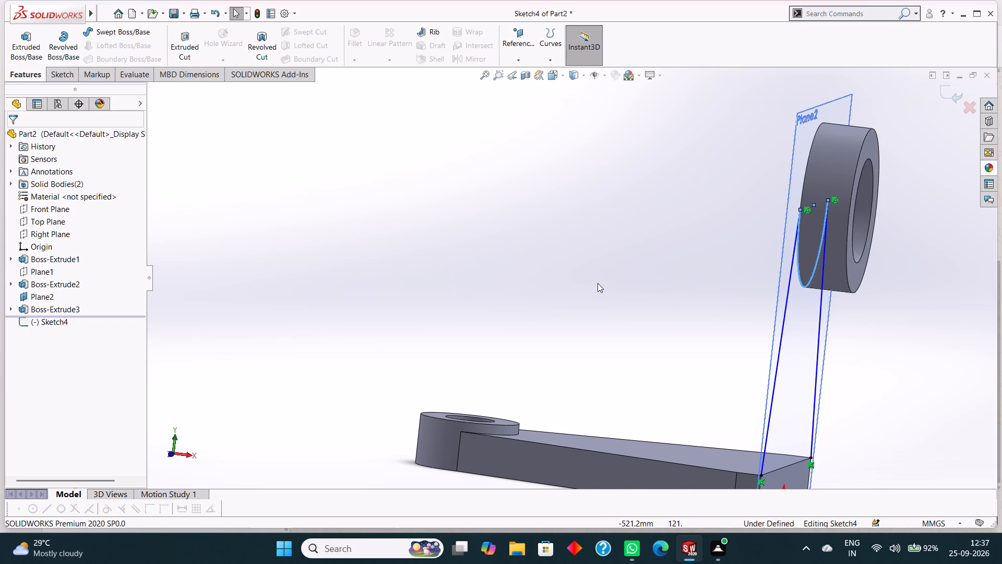
scroll(598, 283, "up", 1)
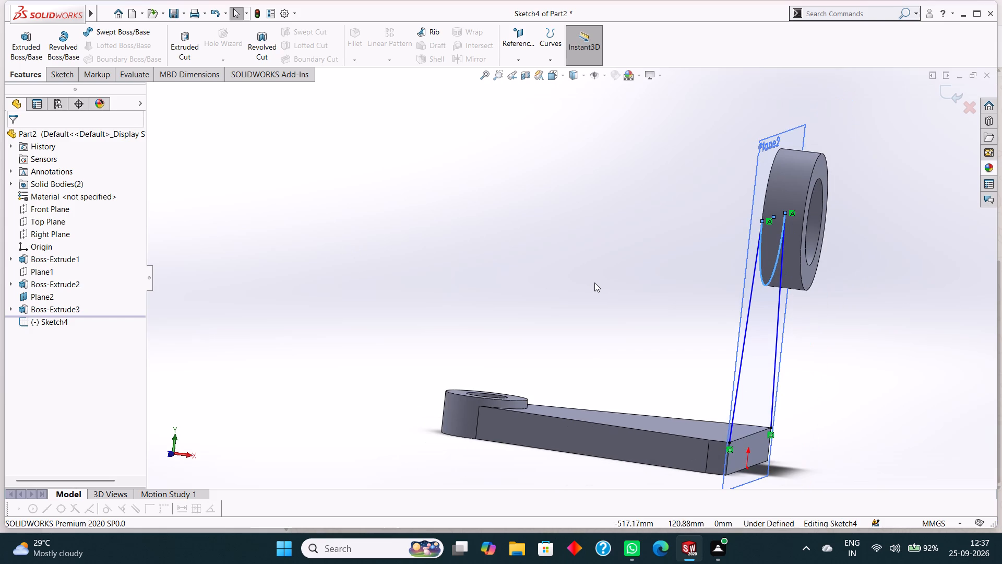
scroll(594, 283, "up", 1)
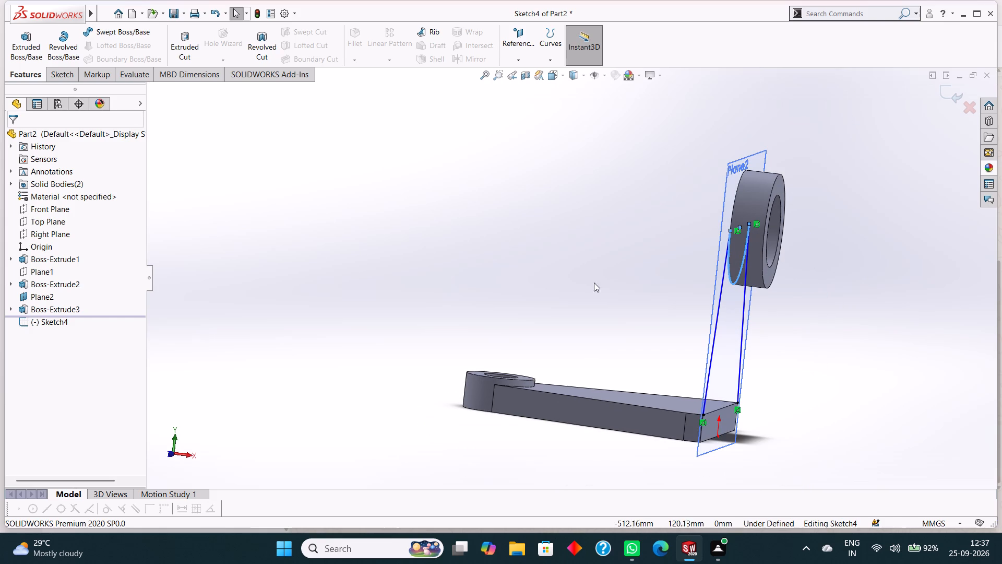
key("Escape")
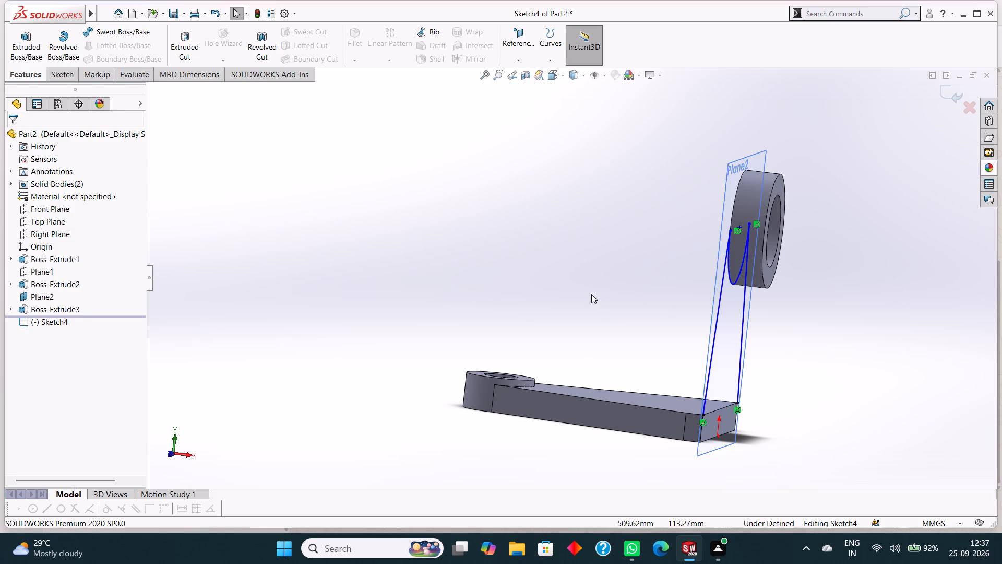
Undo the web profile sketch and the ring boss extrusion, going back to the open two-circle sketch.
key("ctrl+z")
key("ctrl+z")
key("ctrl+z")
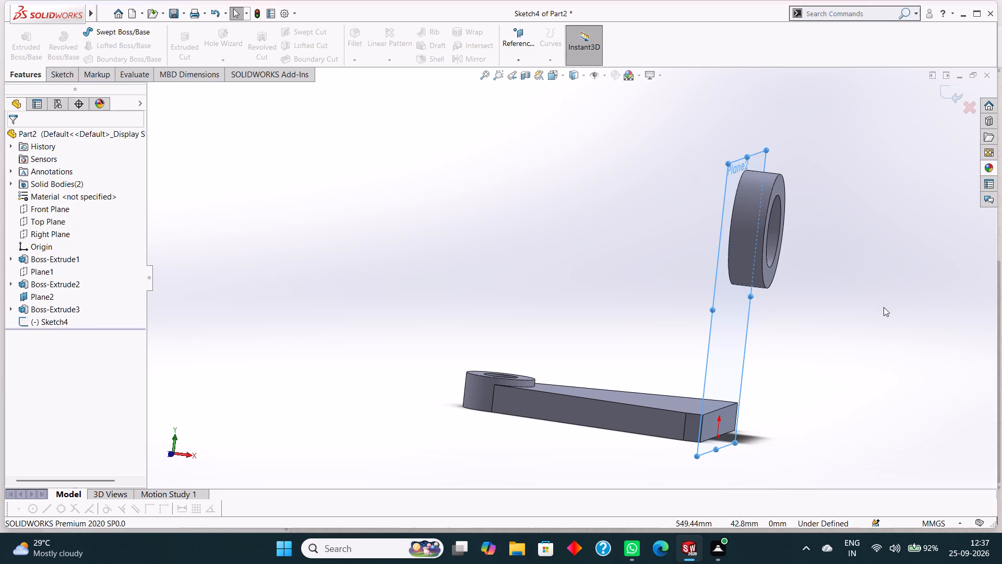
key("ctrl+z")
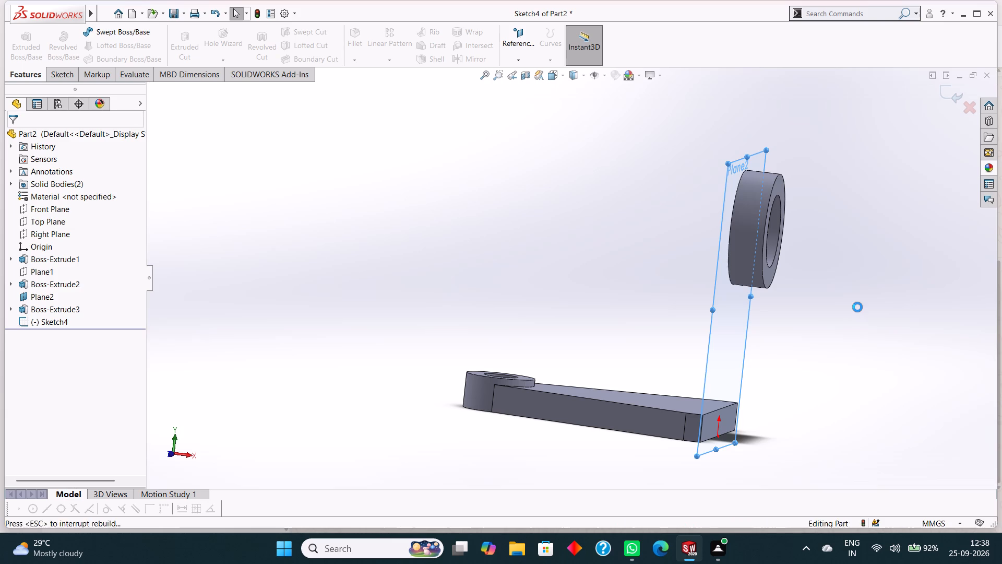
key("ctrl+z")
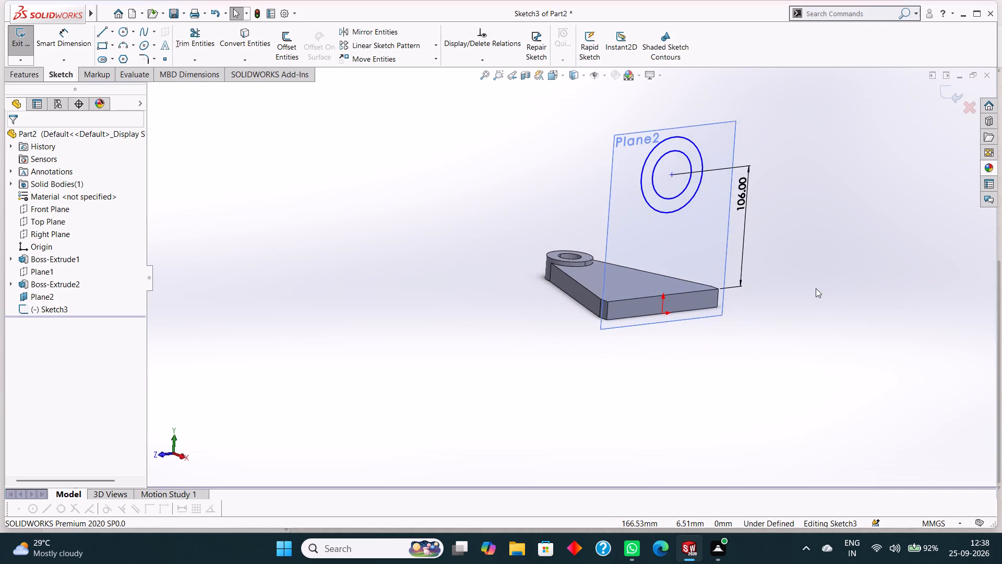
Examine the two-circle sketch and its plane relative to the tapered plate from several angles.
middle_click_drag(817, 288, 891, 327)
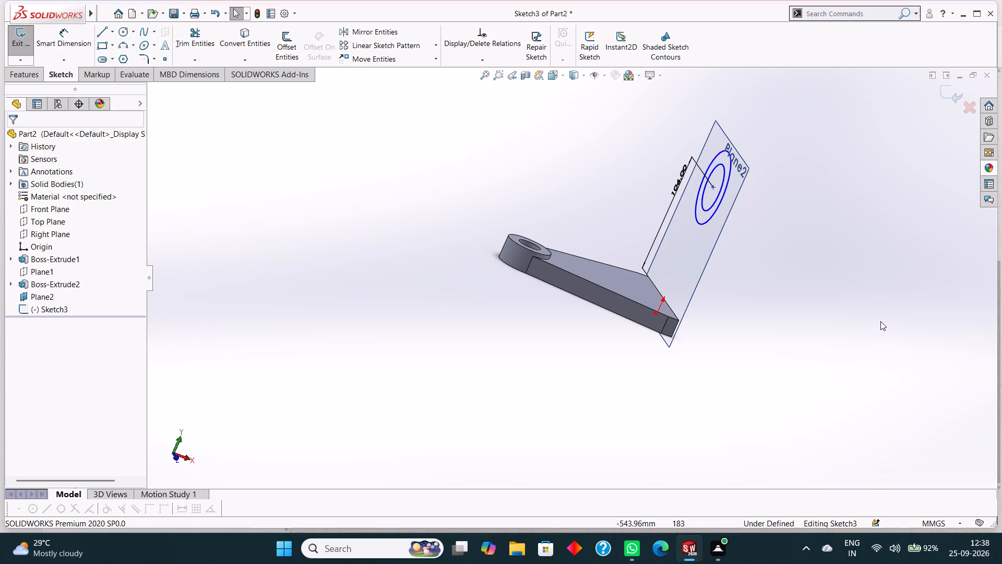
scroll(880, 321, "up", 2)
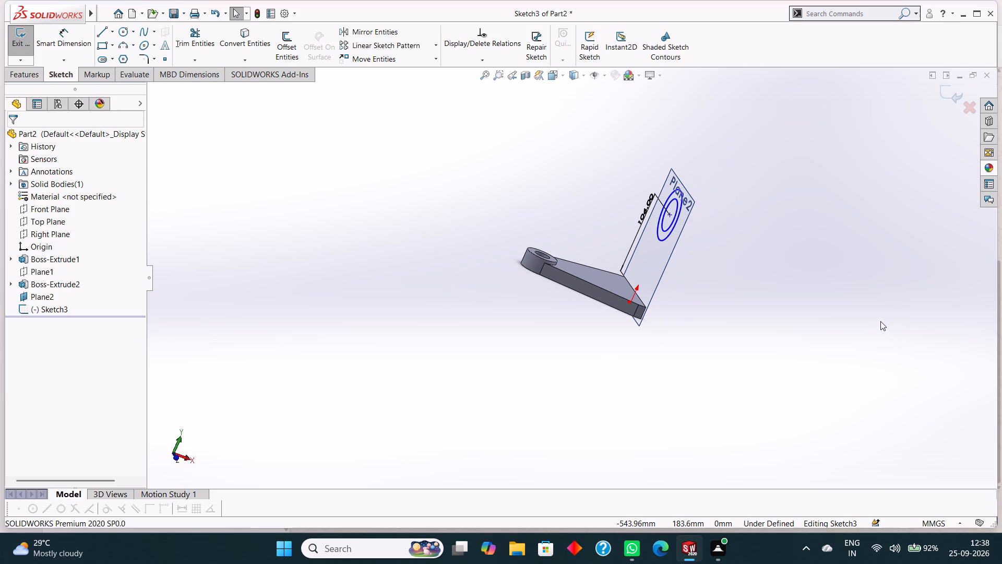
scroll(879, 321, "down", 1)
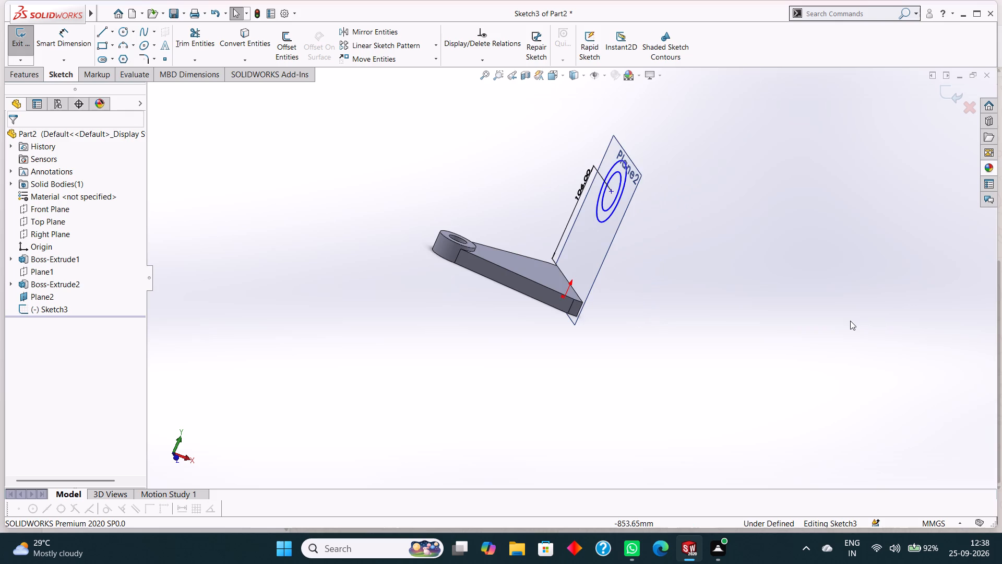
middle_click_drag(839, 320, 819, 280)
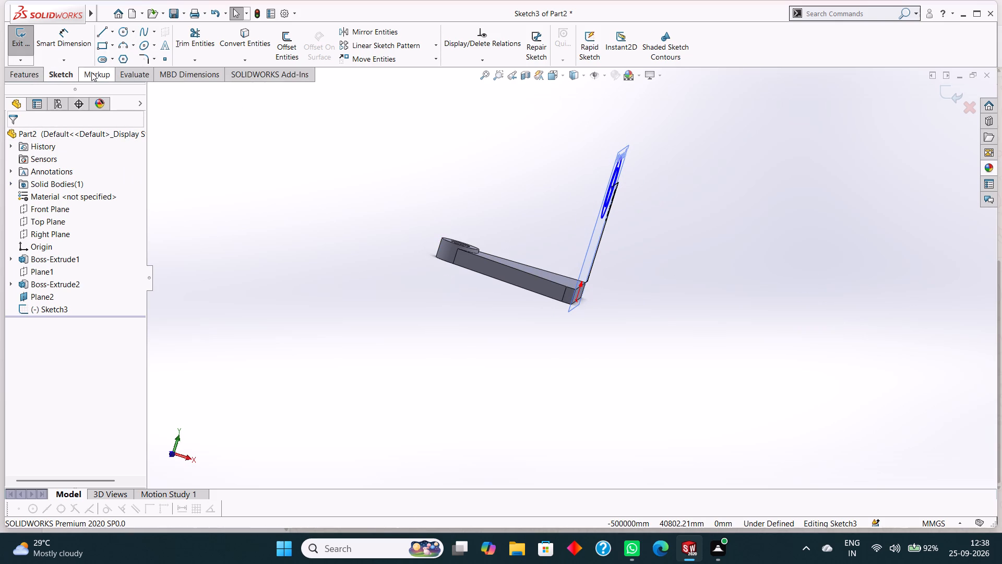
scroll(654, 249, "up", 1)
middle_click_drag(658, 219, 666, 271)
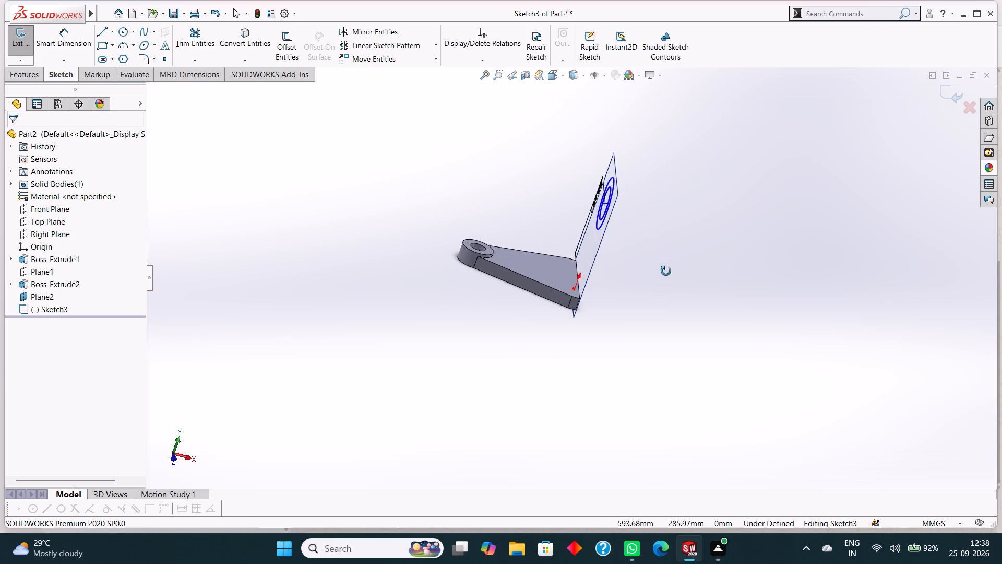
middle_click_drag(666, 271, 671, 296)
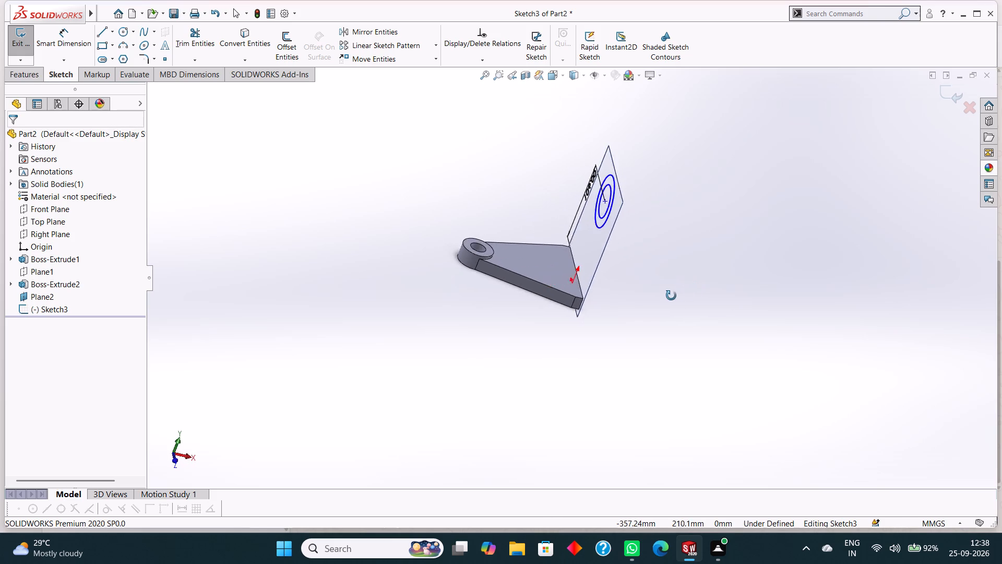
middle_click_drag(671, 296, 627, 258)
scroll(627, 258, "down", 1)
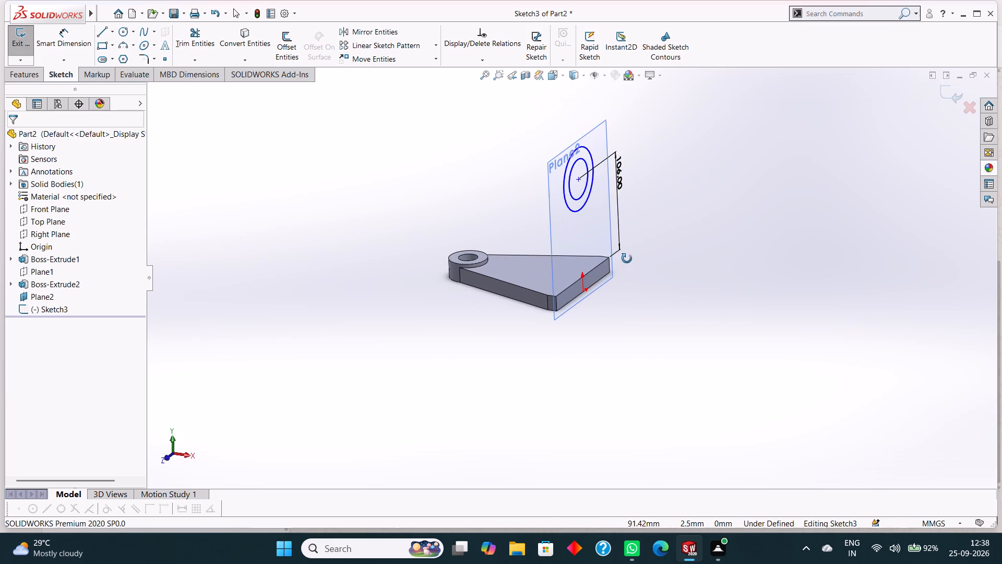
middle_click_drag(627, 258, 636, 262)
middle_click_drag(636, 262, 662, 258)
middle_click_drag(665, 258, 671, 258)
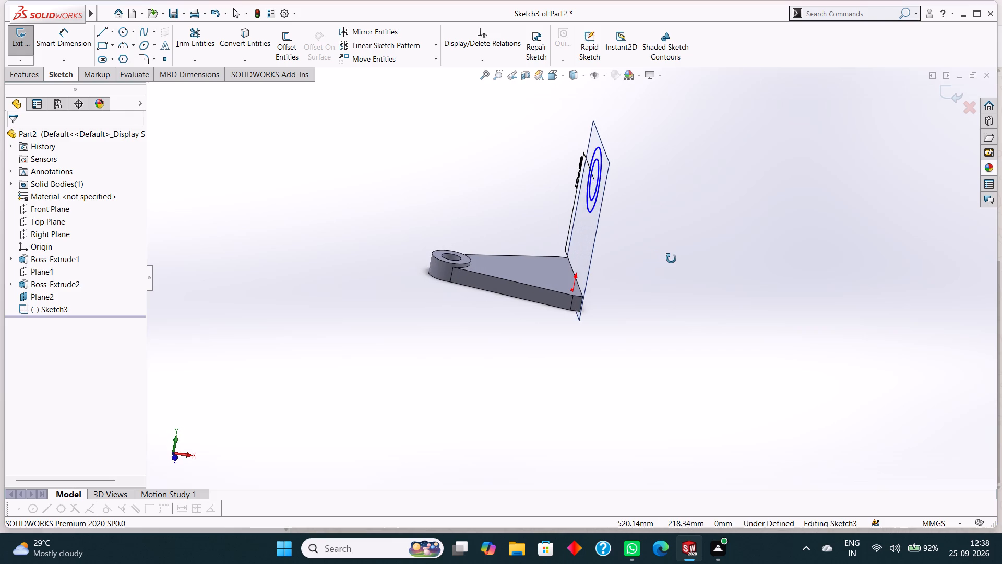
middle_click_drag(671, 258, 672, 258)
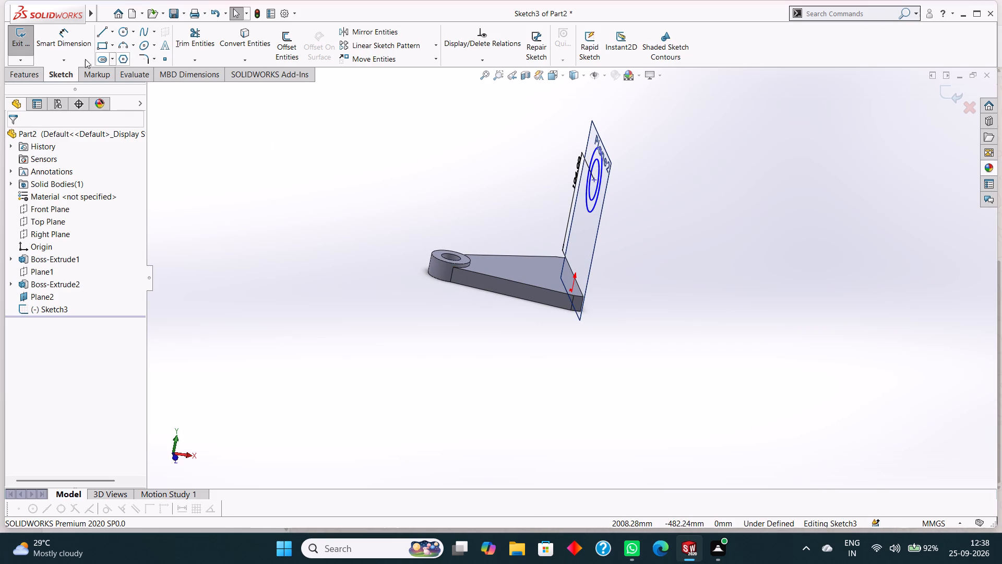
Extrude the two-circle sketch 20 mm using the Mid Plane end condition to form the upper ring boss.
left_click(39, 72)
left_click(25, 42)
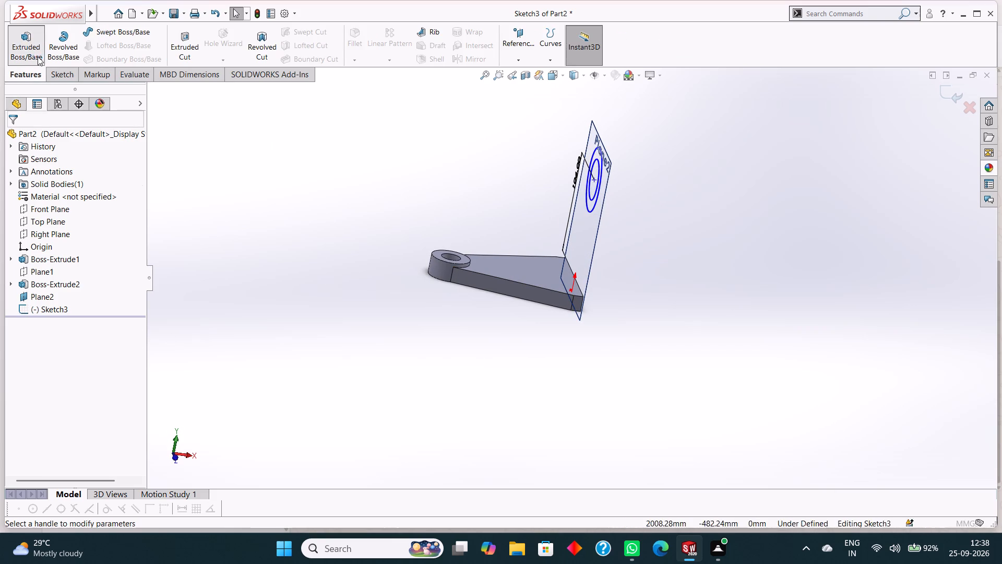
left_click(78, 210)
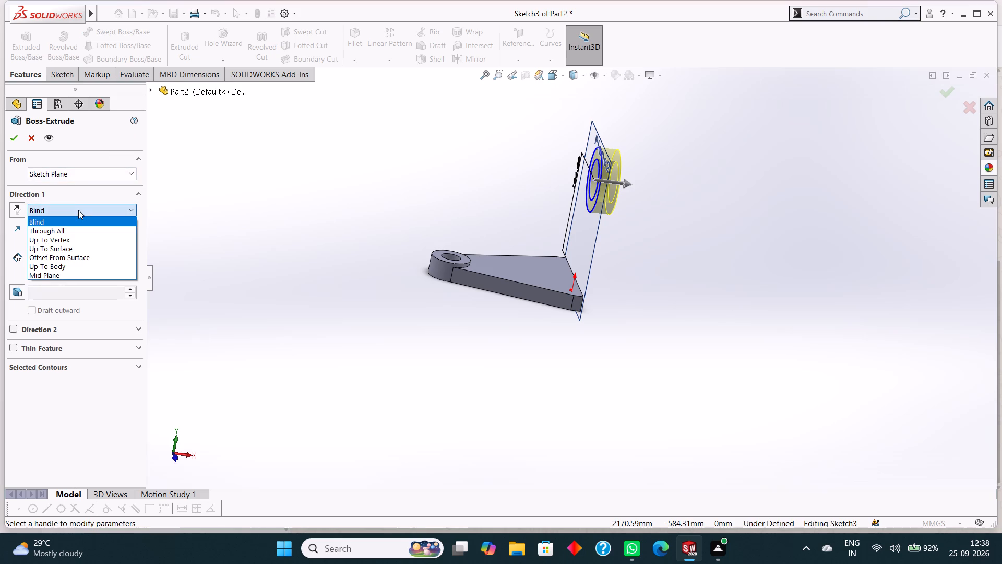
left_click(56, 276)
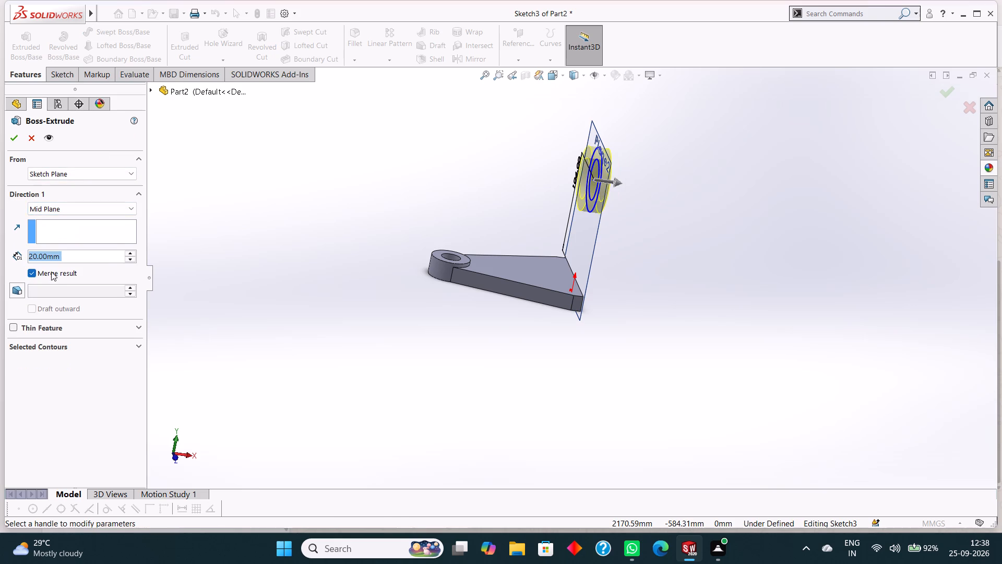
left_click(13, 145)
left_click(666, 227)
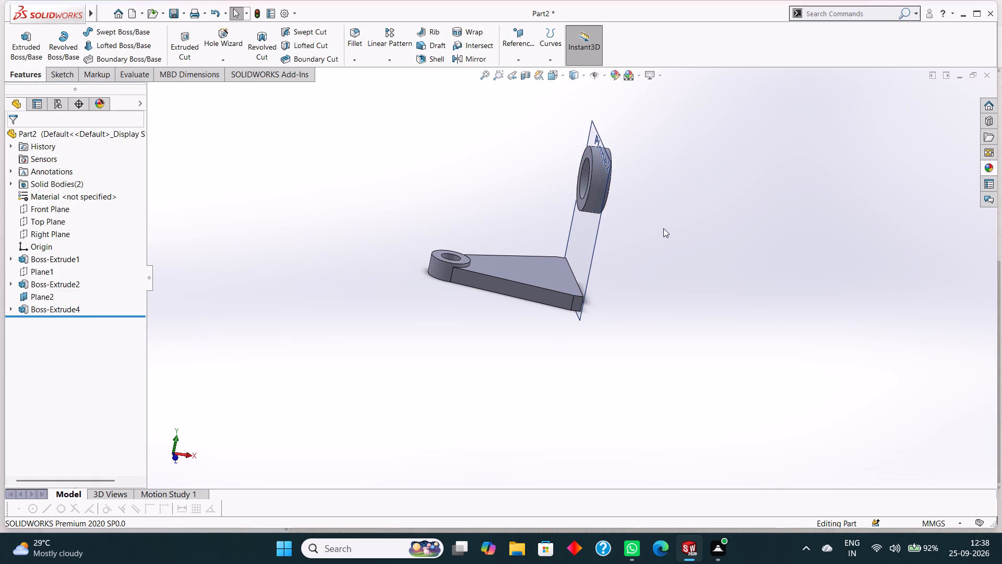
On the offset plane at the plate's outer end, sketch a slanted line about 109 mm long from the plate's +Z top corner to the ring's outer side.
middle_click_drag(663, 228, 654, 174)
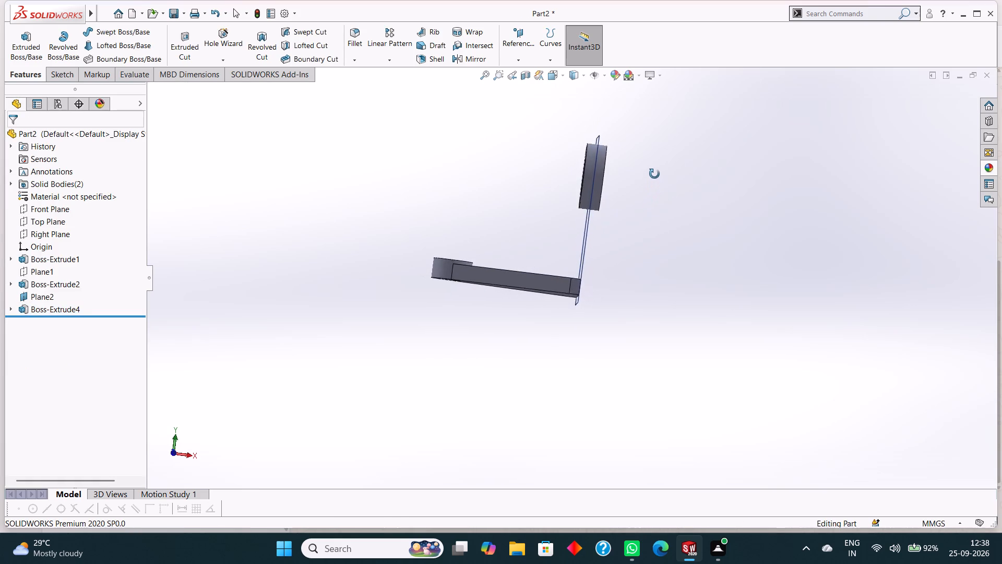
middle_click_drag(654, 174, 690, 175)
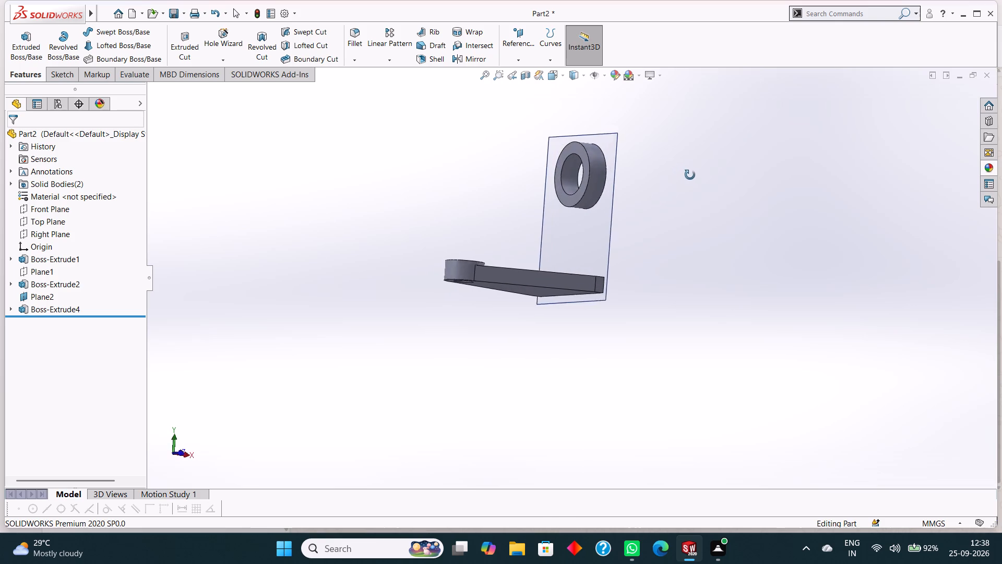
middle_click_drag(690, 175, 649, 204)
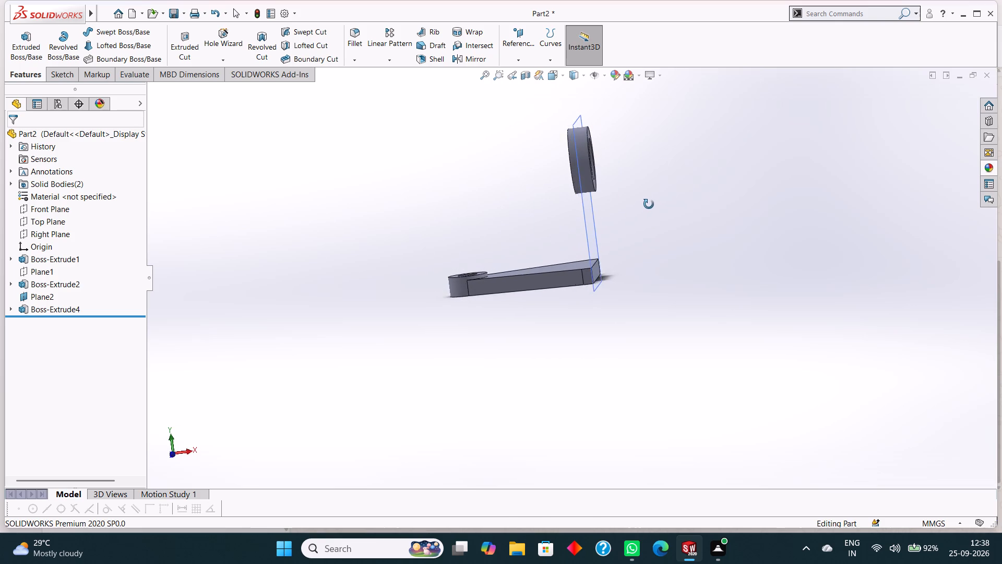
middle_click_drag(649, 204, 659, 195)
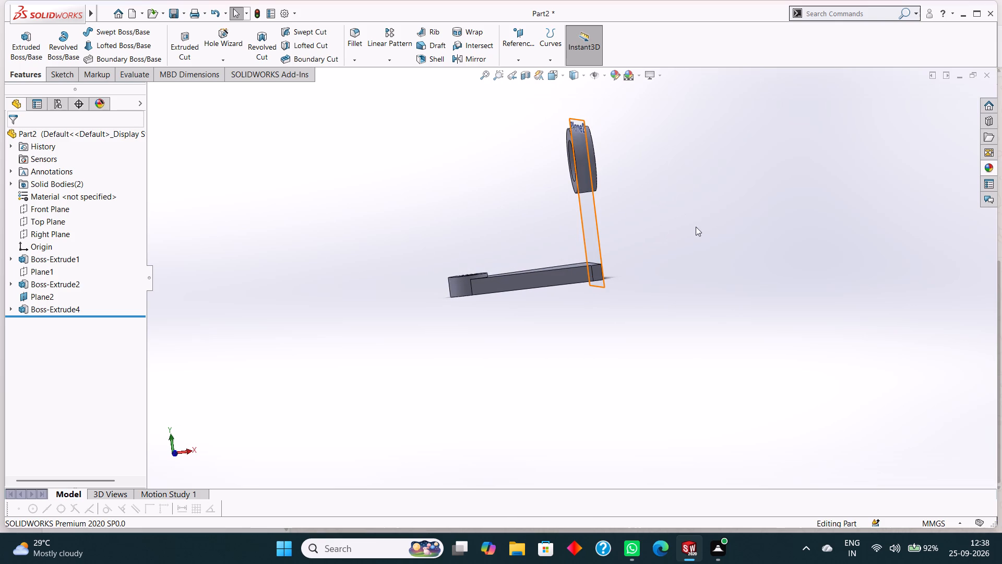
middle_click_drag(696, 227, 609, 251)
left_click(566, 222)
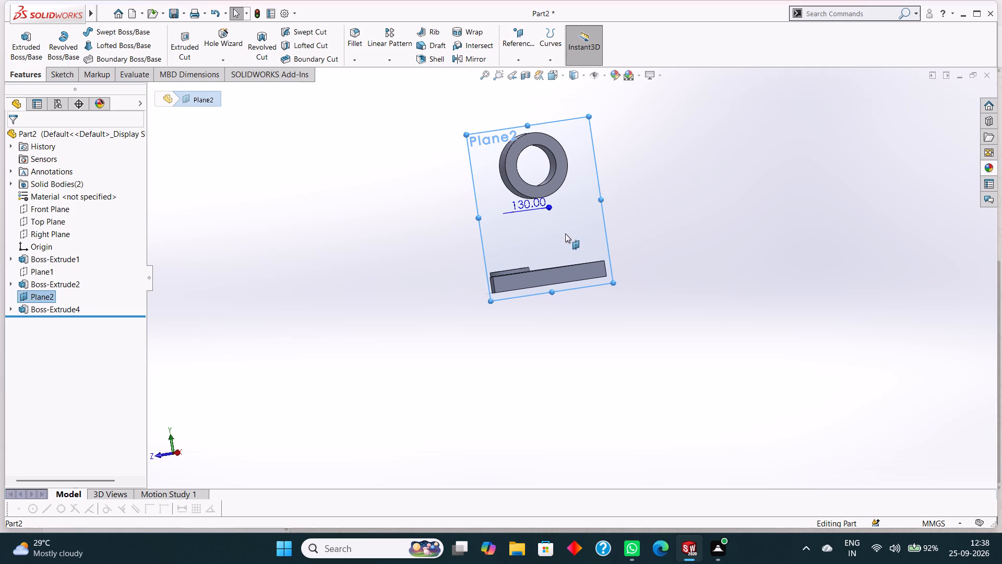
key("ctrl+8")
right_click(685, 208)
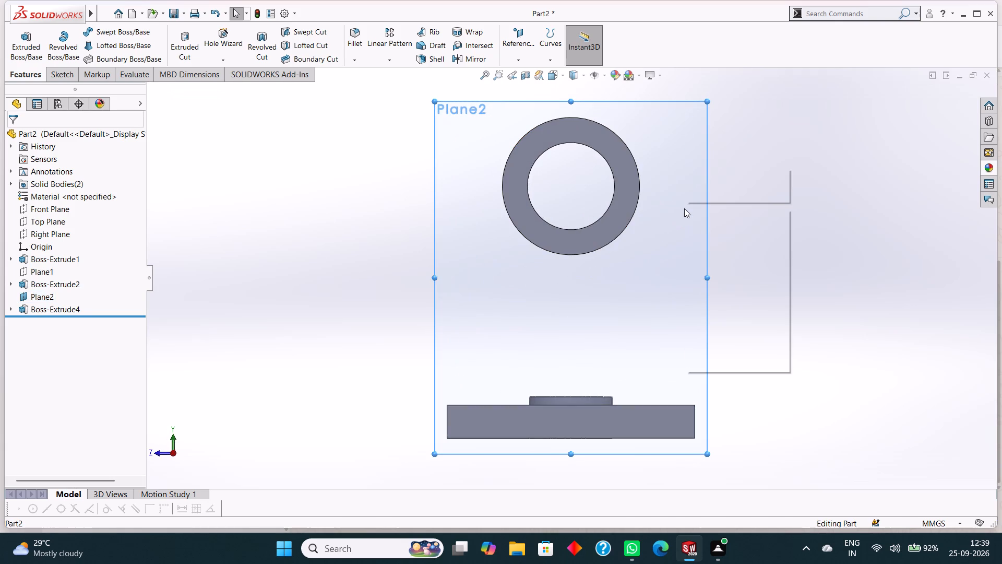
left_click(704, 197)
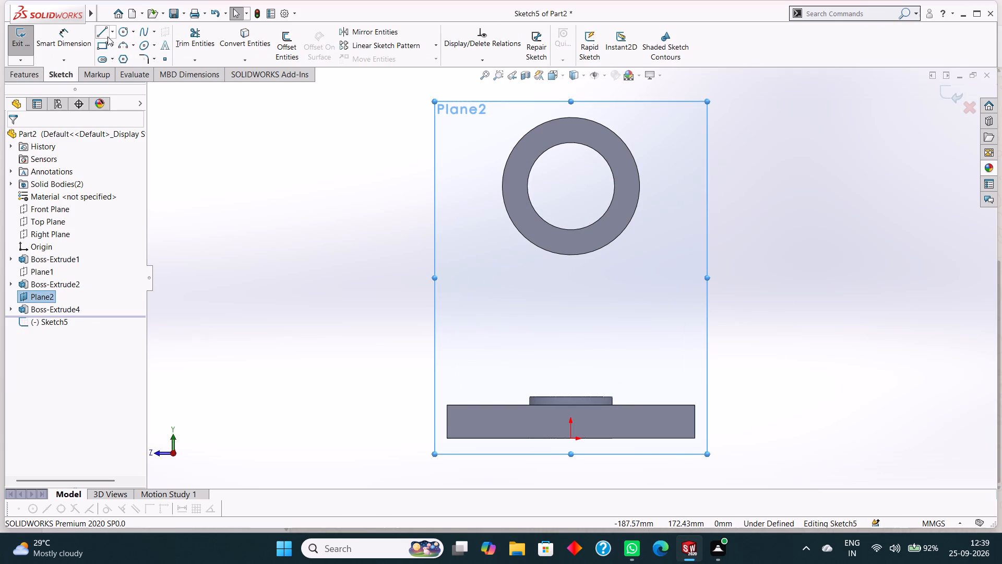
left_click(101, 32)
left_click(445, 407)
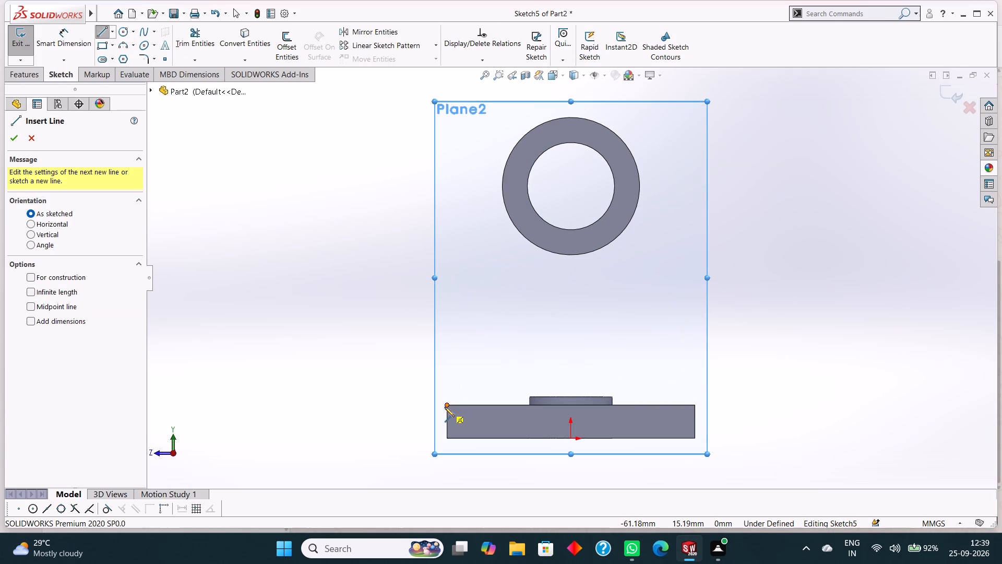
left_click(502, 185)
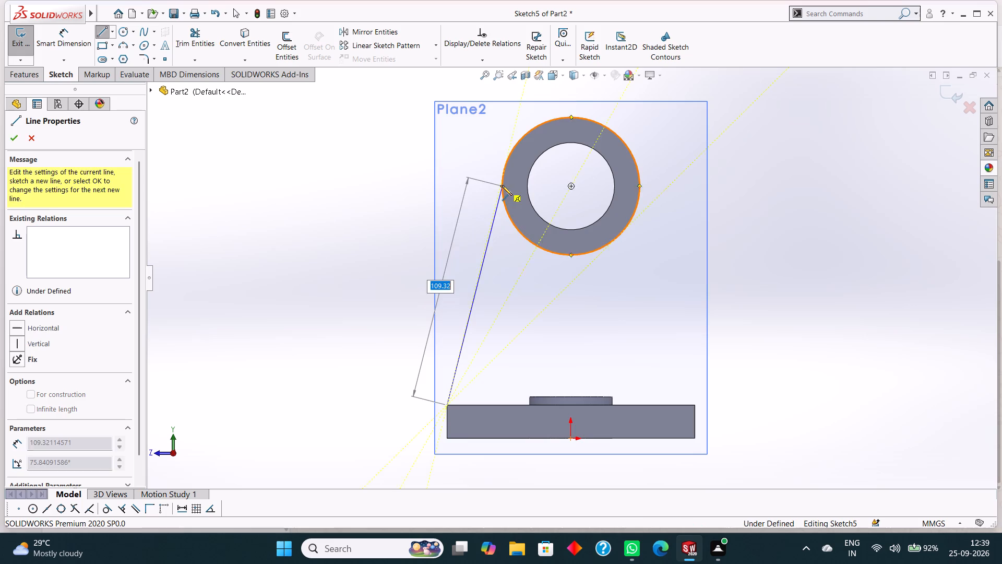
right_click(459, 193)
left_click(479, 196)
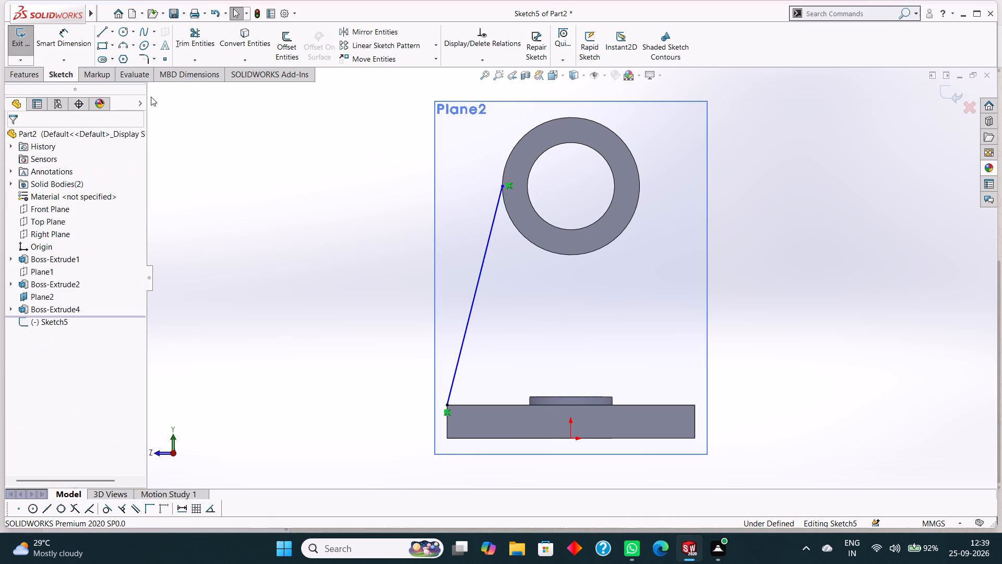
Sketch the matching slanted line, about 109 mm long, from the plate's -Z top corner to the ring's opposite outer side.
left_click(101, 32)
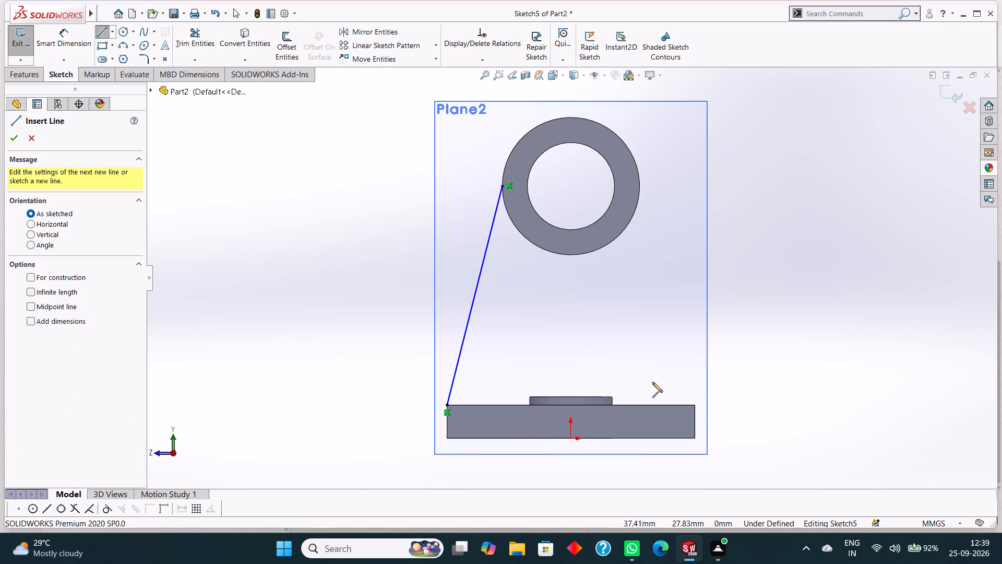
left_click(695, 405)
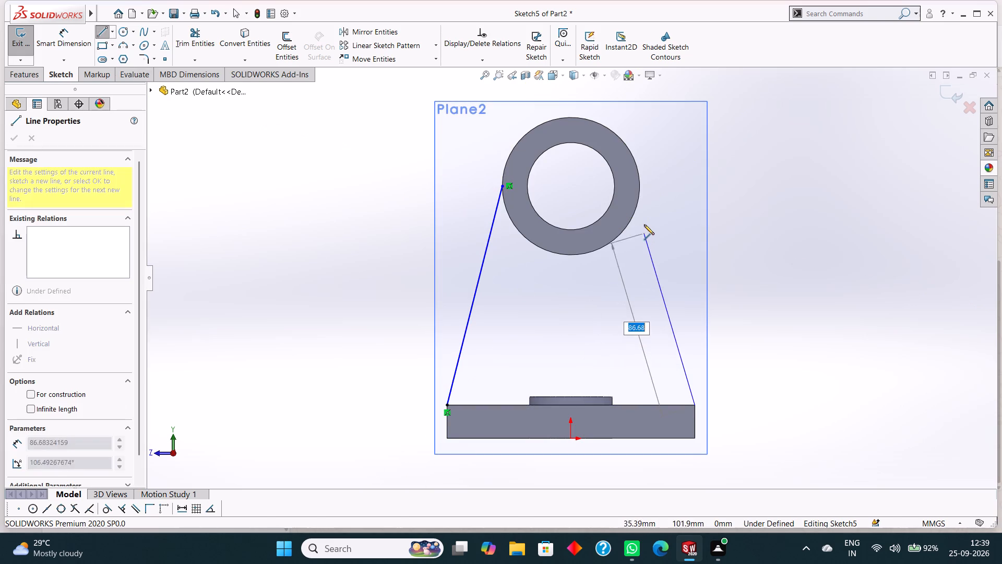
left_click(638, 188)
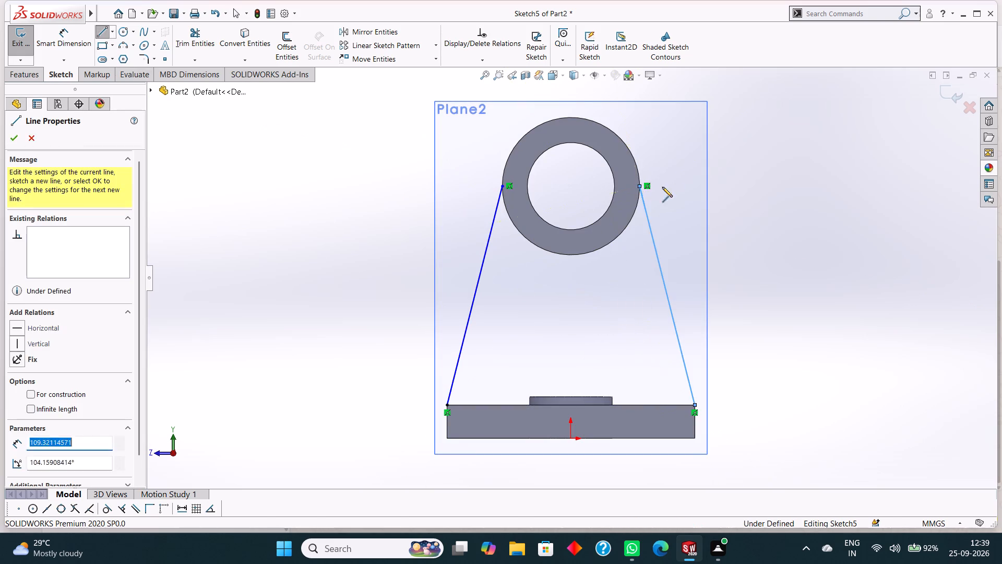
right_click(723, 172)
left_click(748, 180)
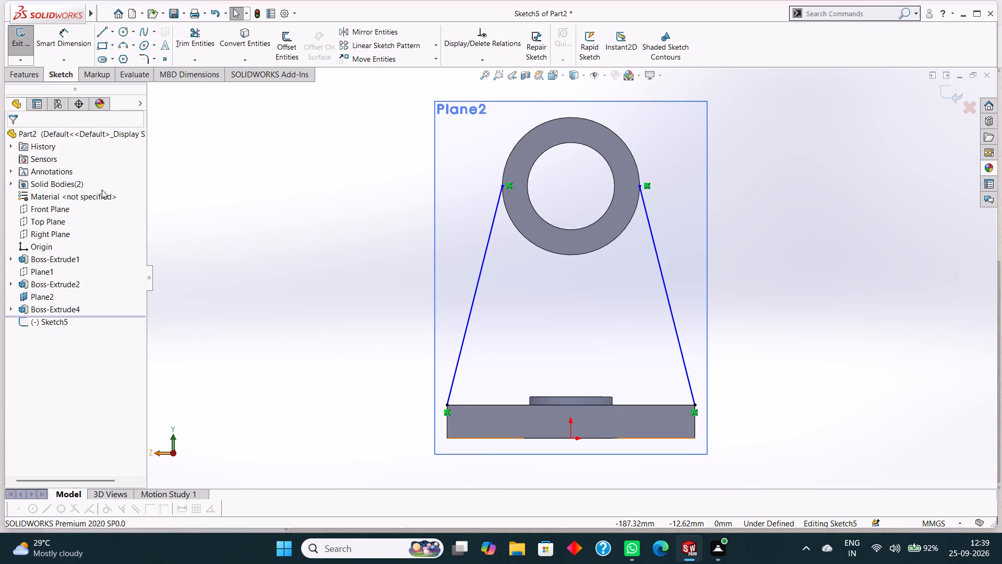
Join the upper ends of the two slanted lines with a three-point arc of about 33 mm radius along the ring's lower outer edge.
left_click(127, 44)
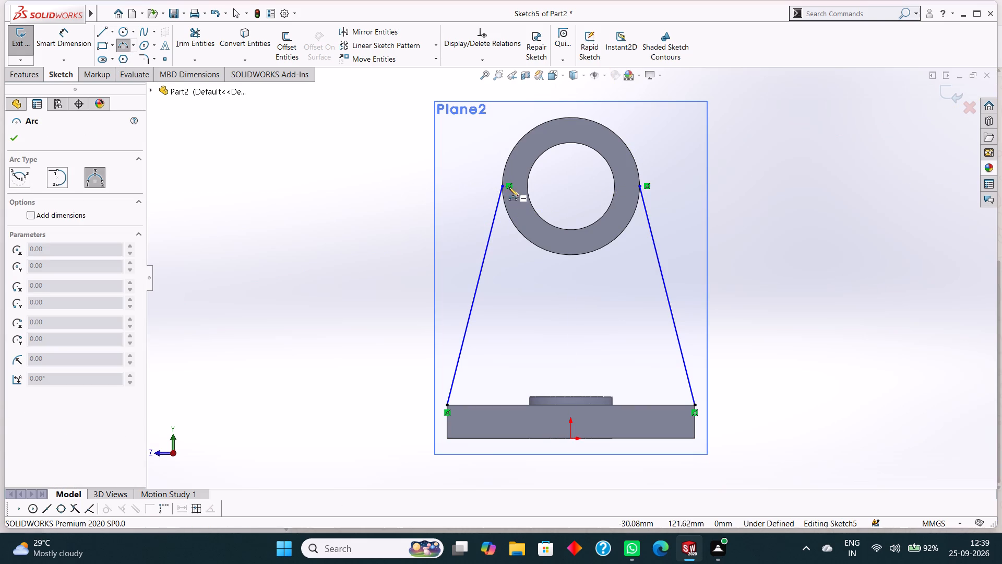
left_click(505, 185)
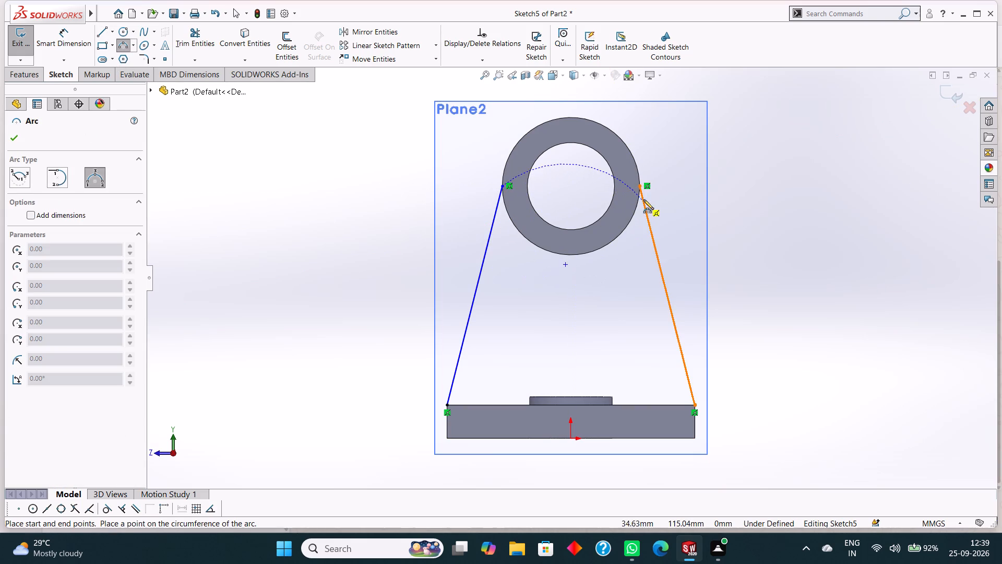
left_click(639, 184)
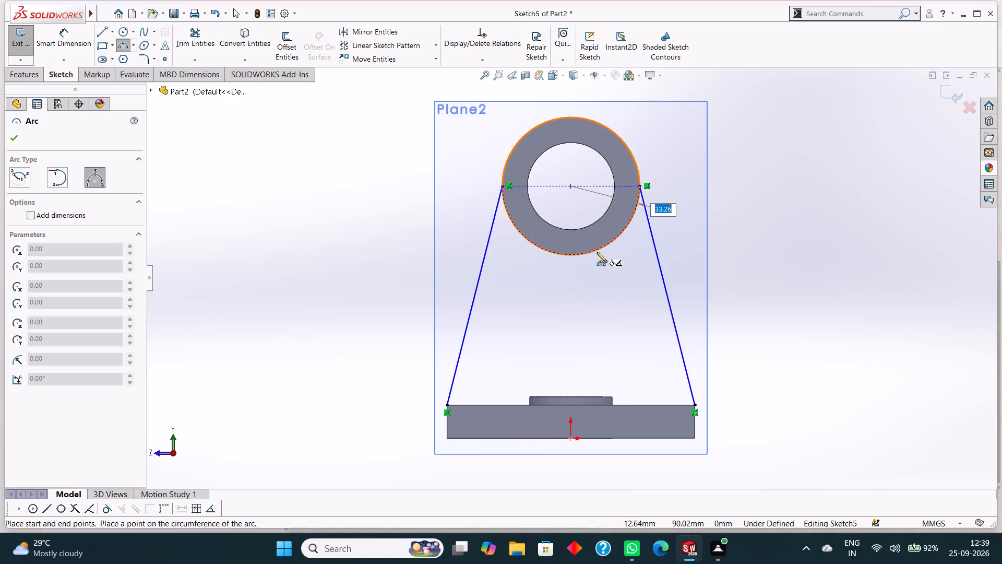
left_click(597, 252)
left_click(22, 137)
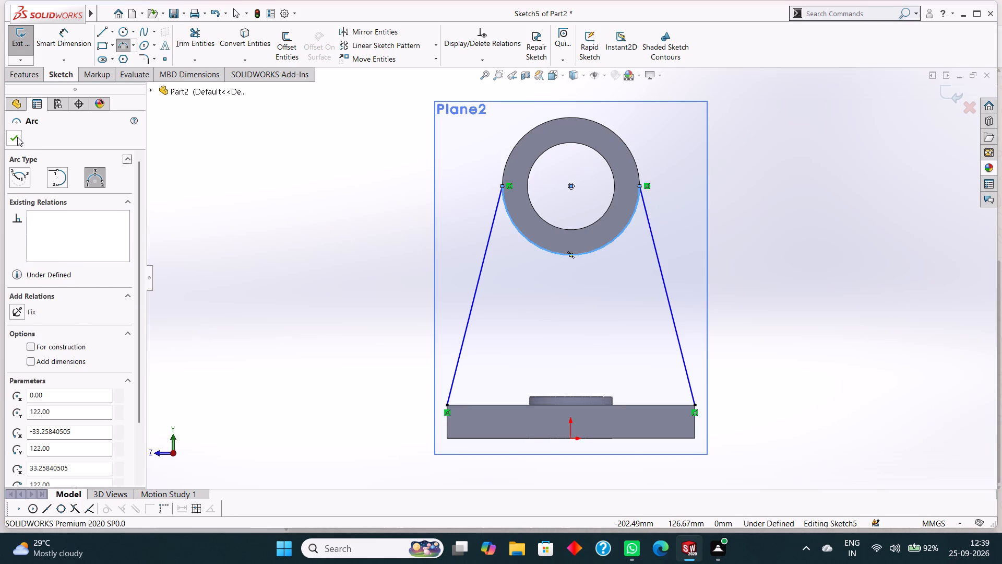
left_click(17, 137)
middle_click_drag(216, 158, 313, 195)
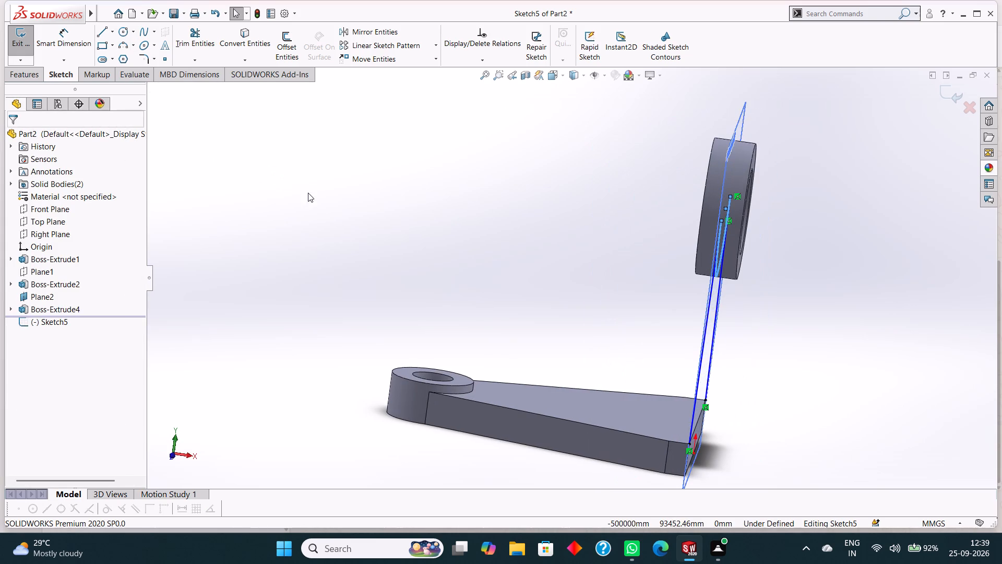
Close the open web profile along the plate's end-face edges while trying a 20 mm blind boss extrusion.
scroll(303, 189, "up", 1)
left_click(22, 73)
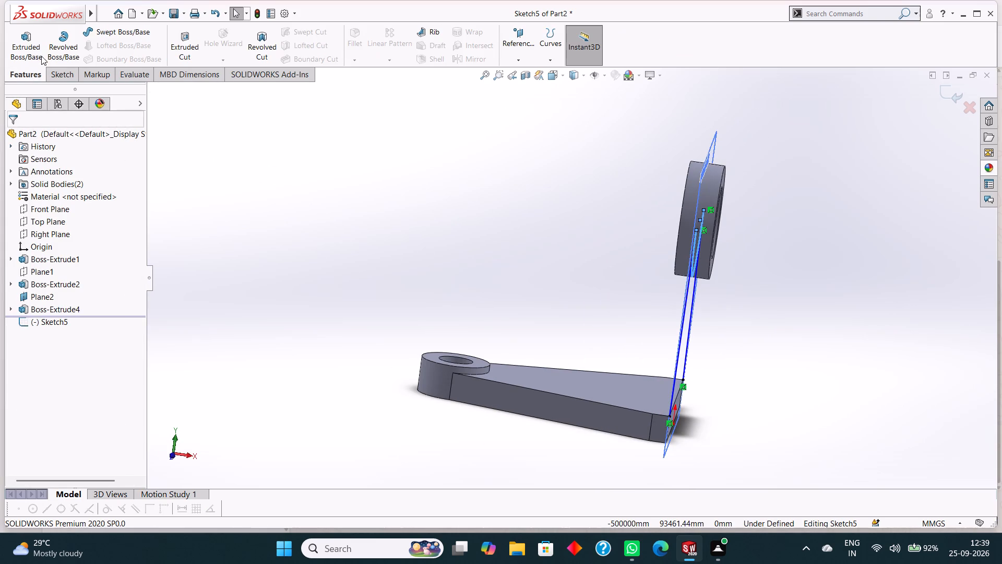
left_click(31, 46)
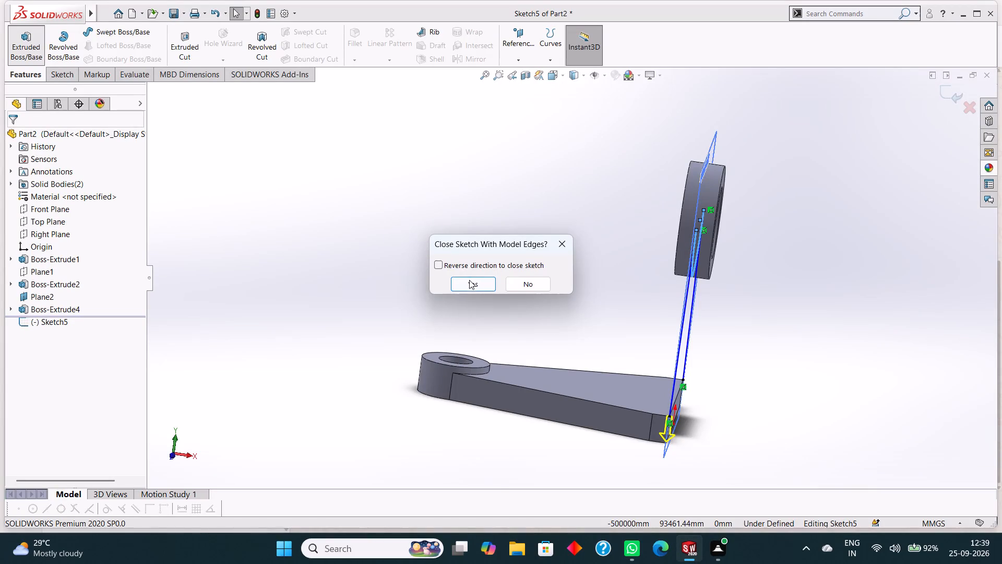
left_click(471, 283)
middle_click_drag(779, 317, 728, 307)
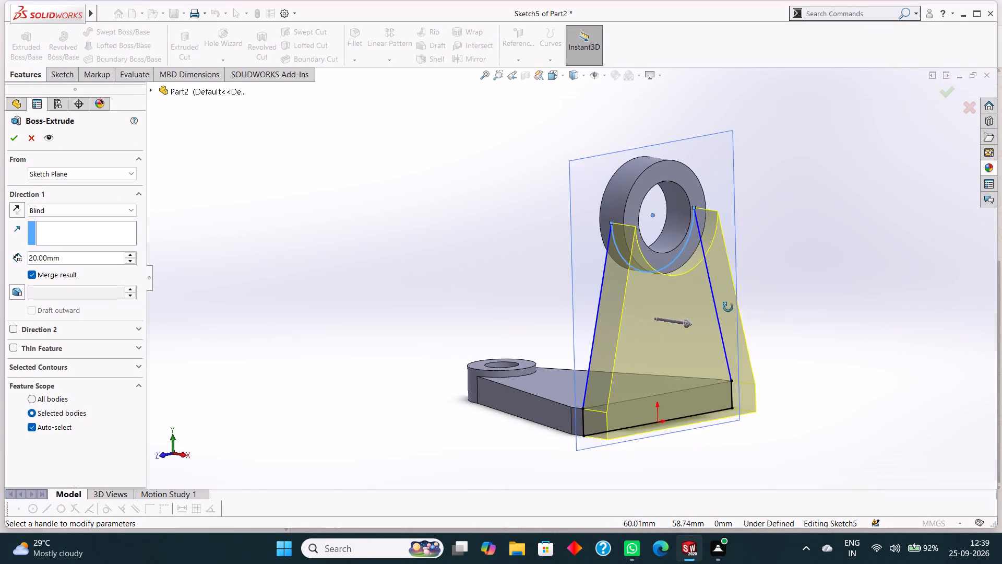
middle_click_drag(728, 307, 765, 281)
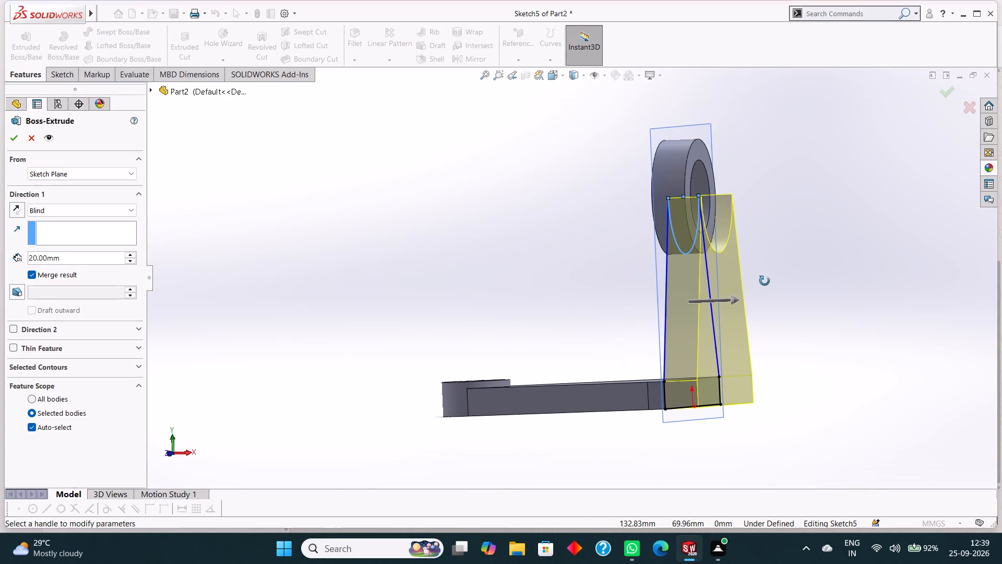
middle_click_drag(765, 281, 769, 338)
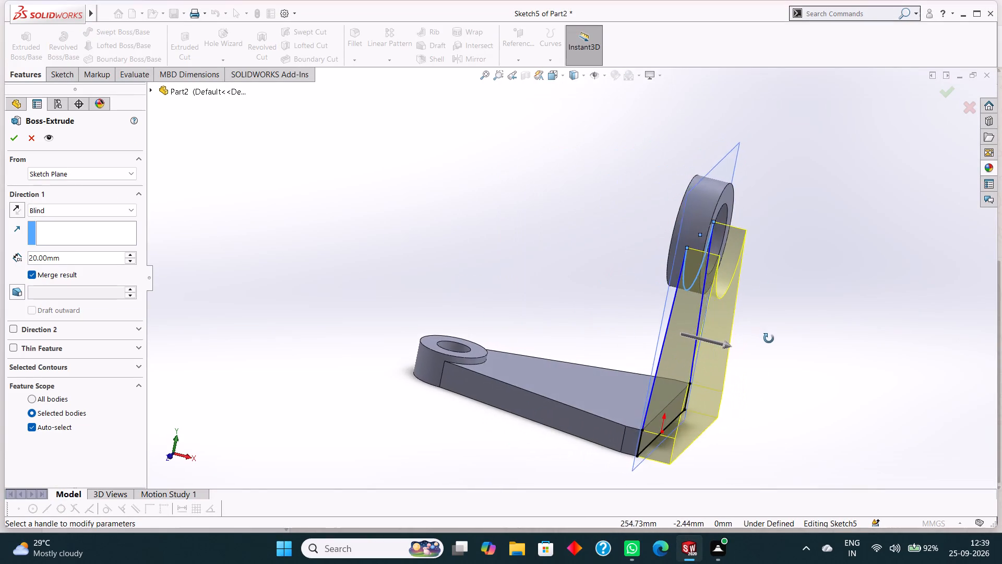
middle_click_drag(769, 338, 721, 338)
key("Escape")
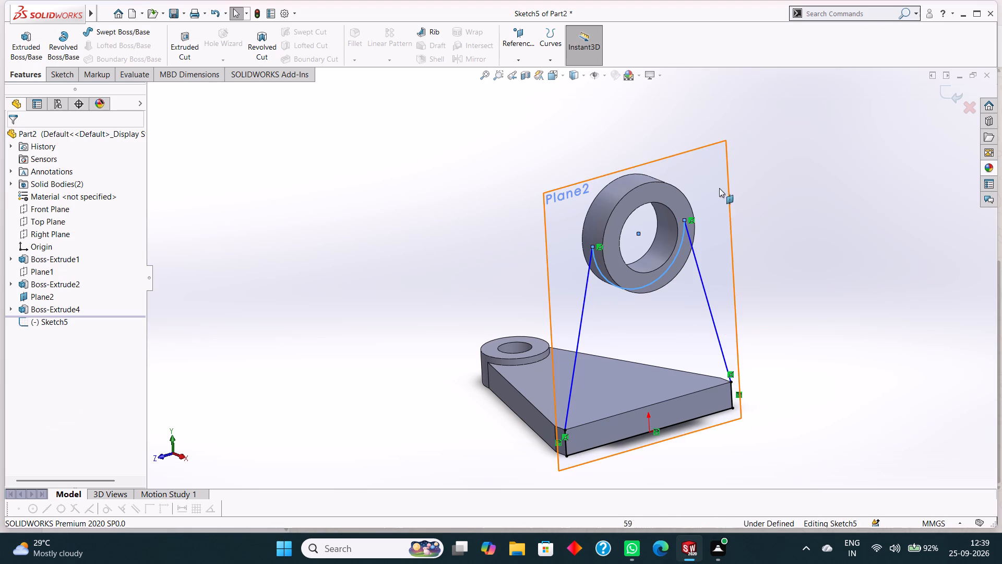
Sketch a 120 mm horizontal line along the plate's top edge, joining the lower ends of the two slanted lines.
left_click(715, 186)
key("ctrl+8")
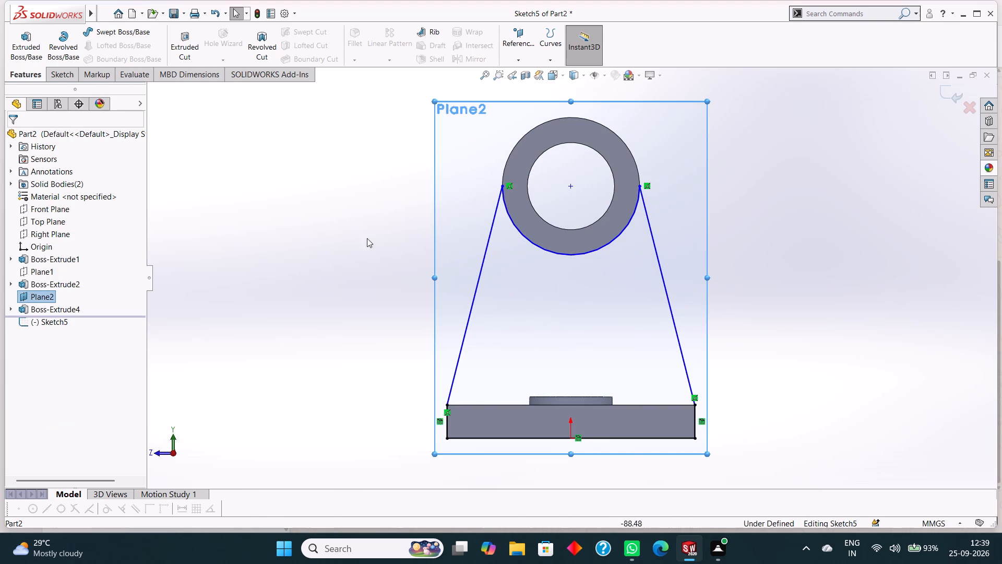
left_click(66, 76)
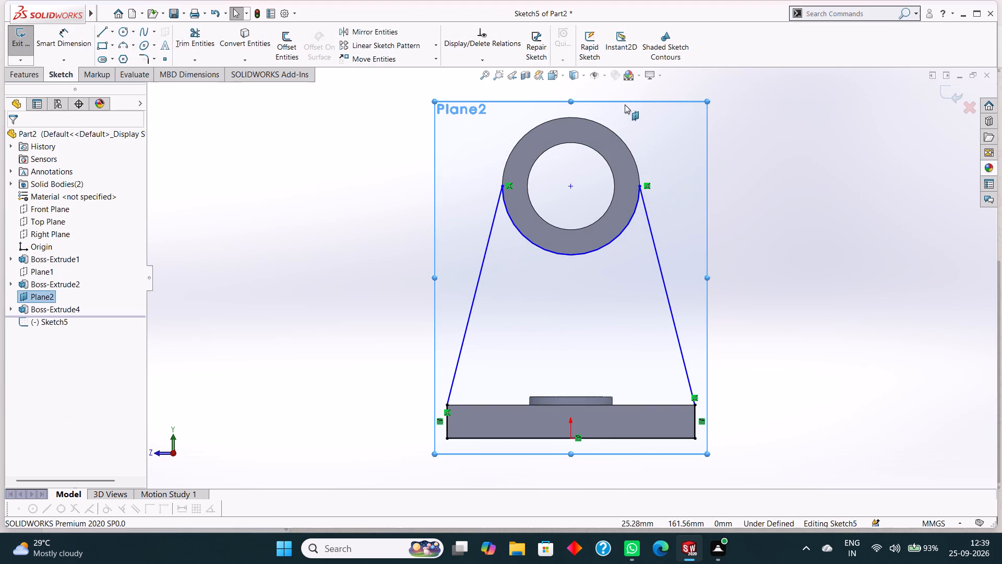
right_click(629, 107)
left_click(467, 154)
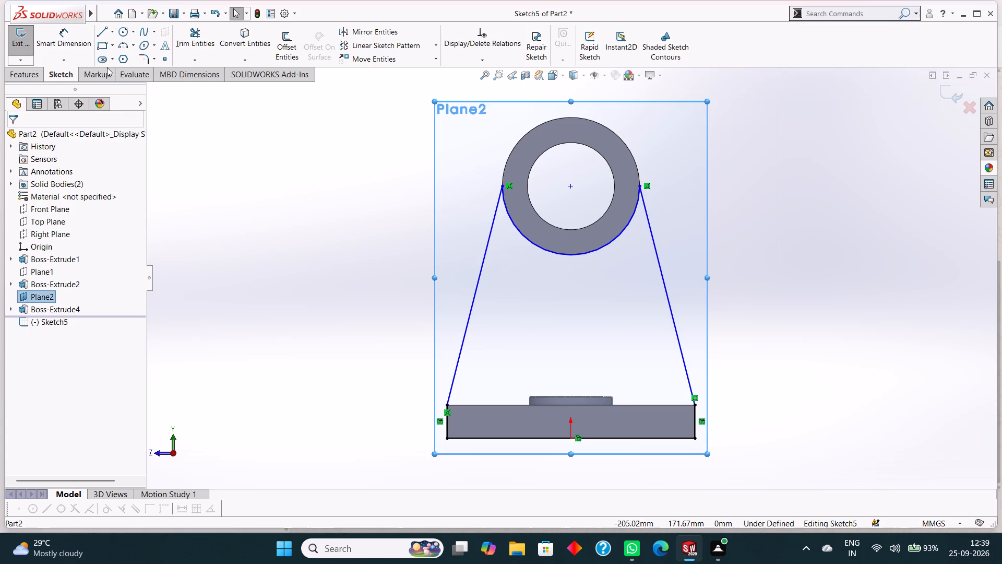
left_click(99, 30)
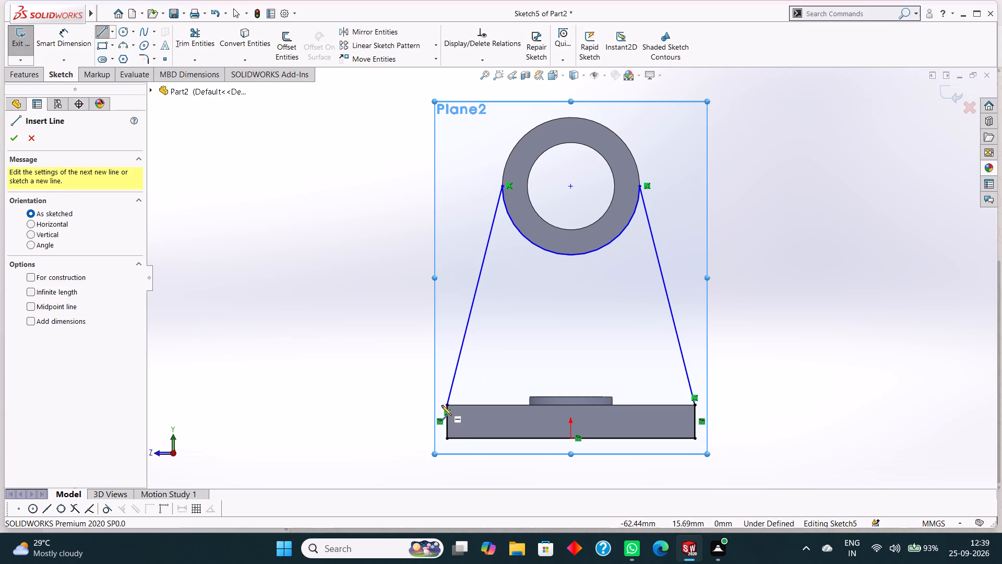
left_click(446, 405)
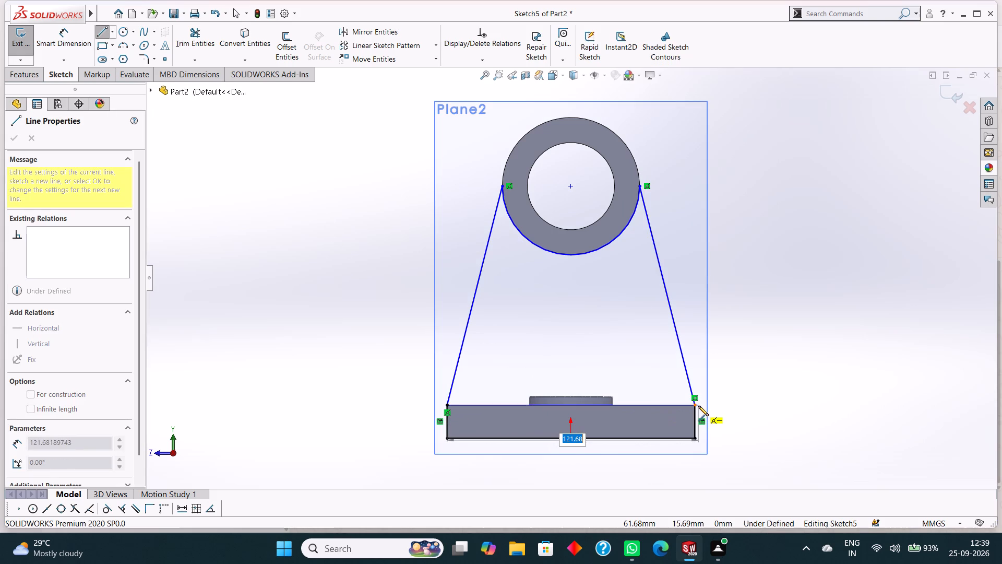
left_click(696, 405)
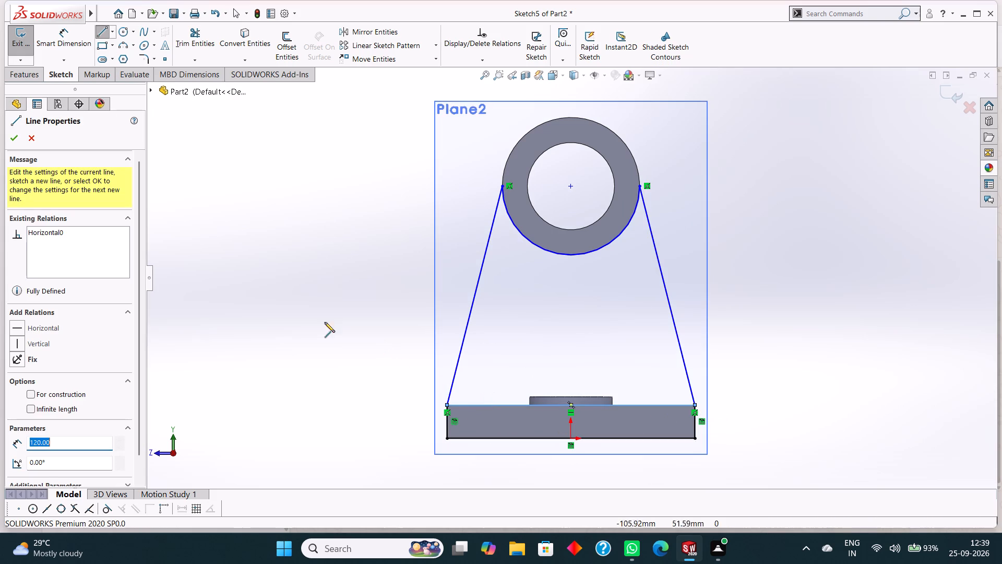
right_click(278, 297)
left_click(307, 308)
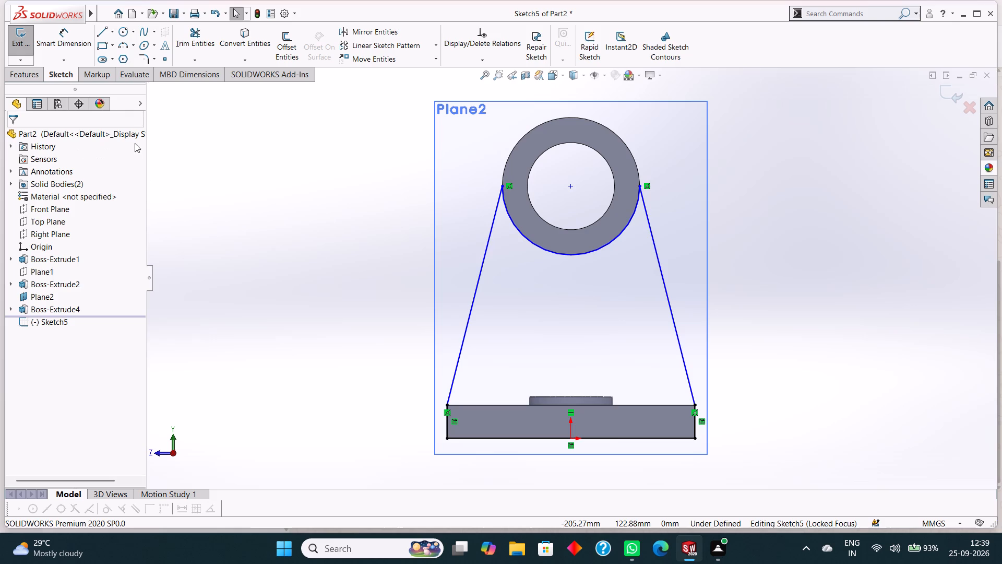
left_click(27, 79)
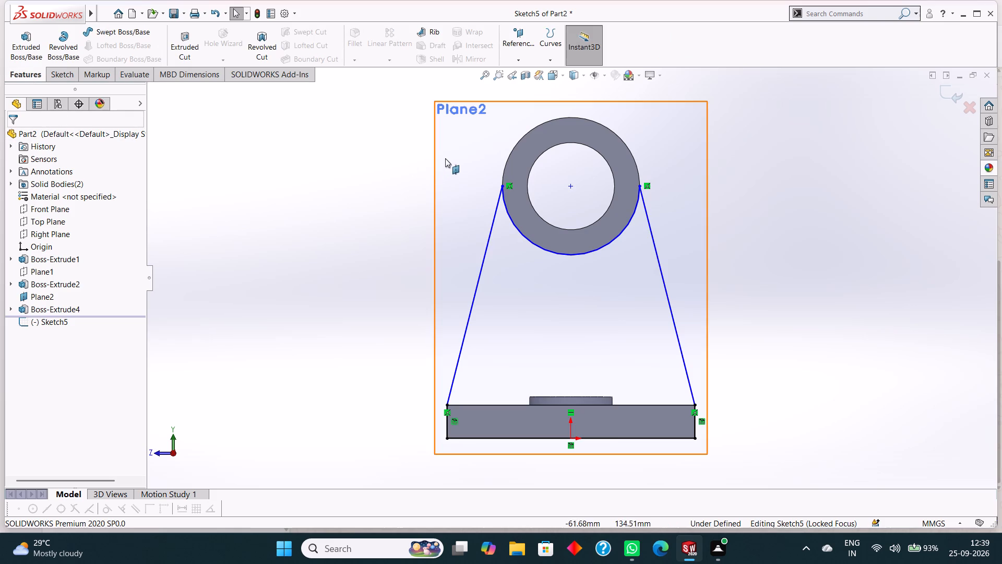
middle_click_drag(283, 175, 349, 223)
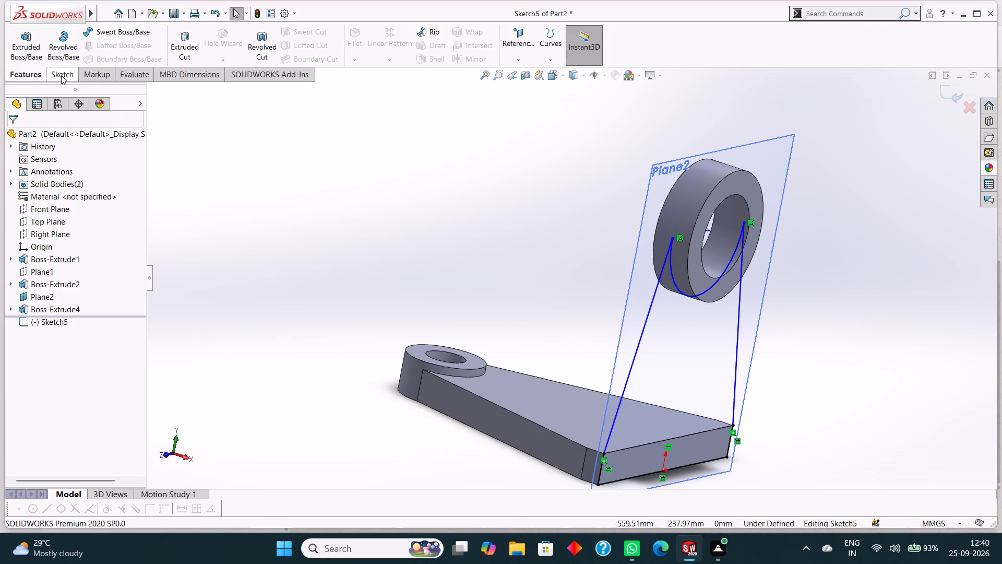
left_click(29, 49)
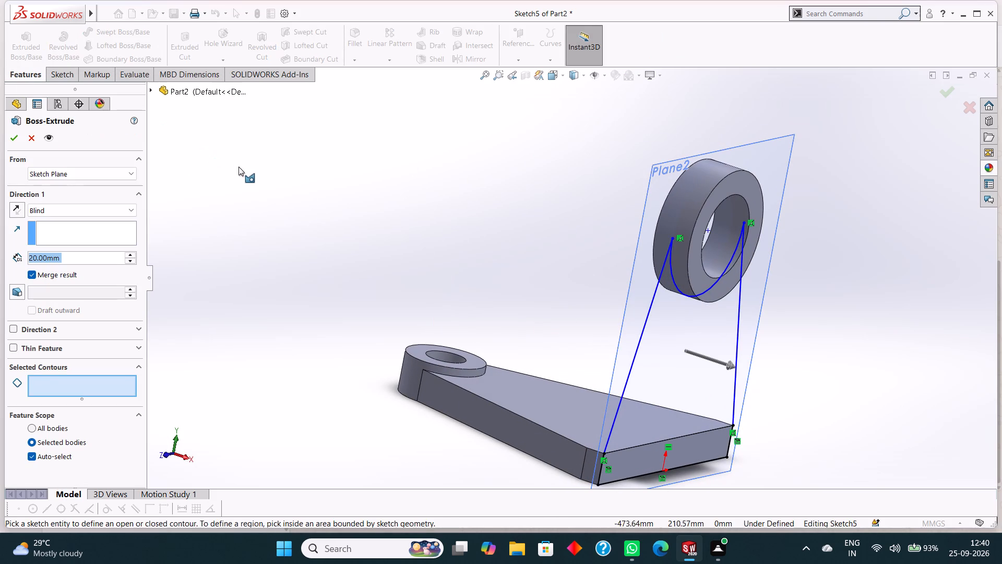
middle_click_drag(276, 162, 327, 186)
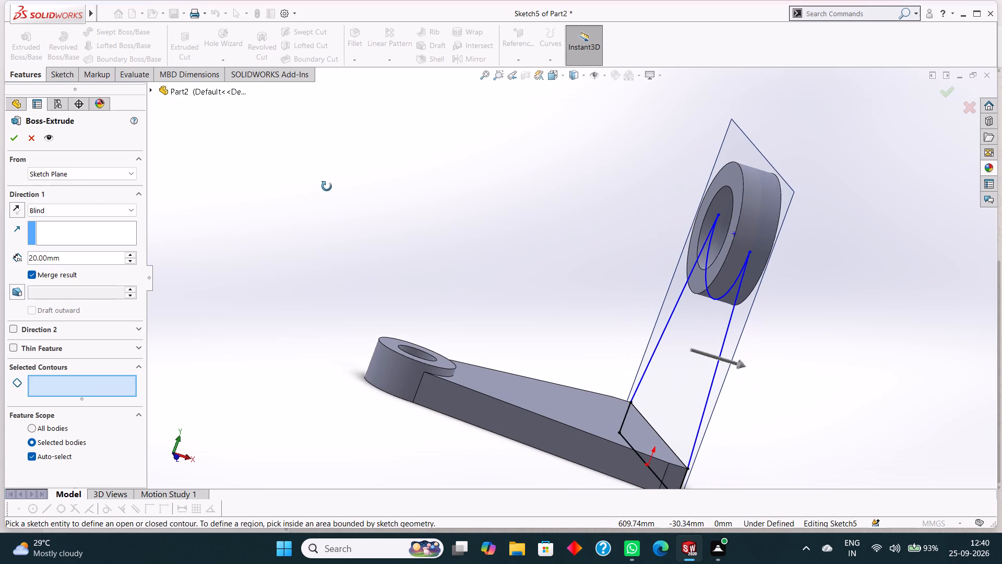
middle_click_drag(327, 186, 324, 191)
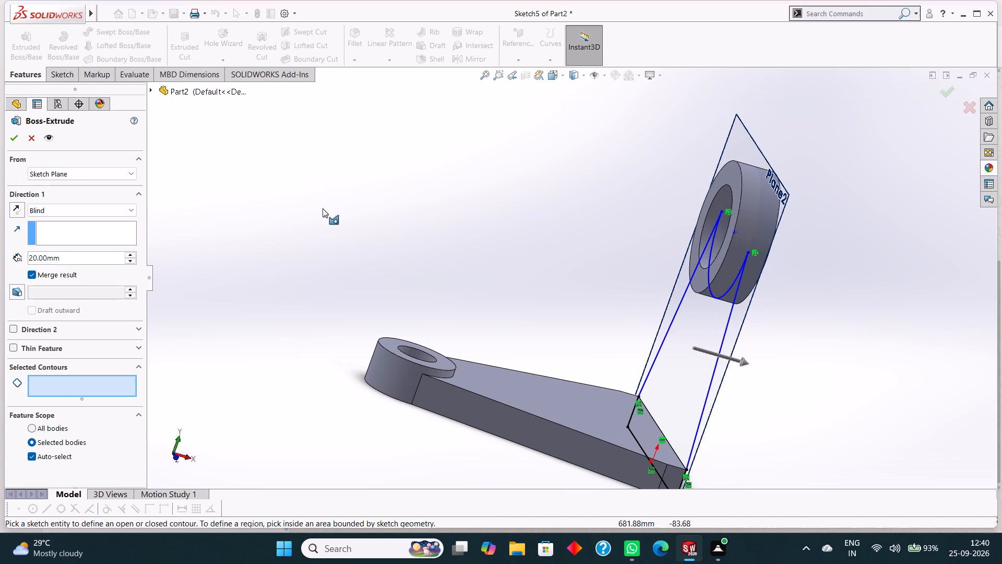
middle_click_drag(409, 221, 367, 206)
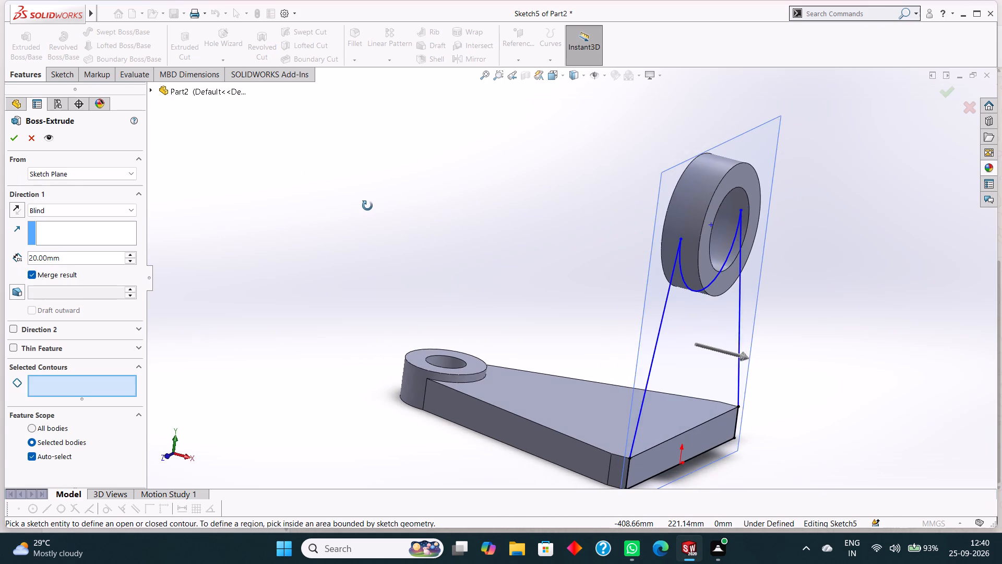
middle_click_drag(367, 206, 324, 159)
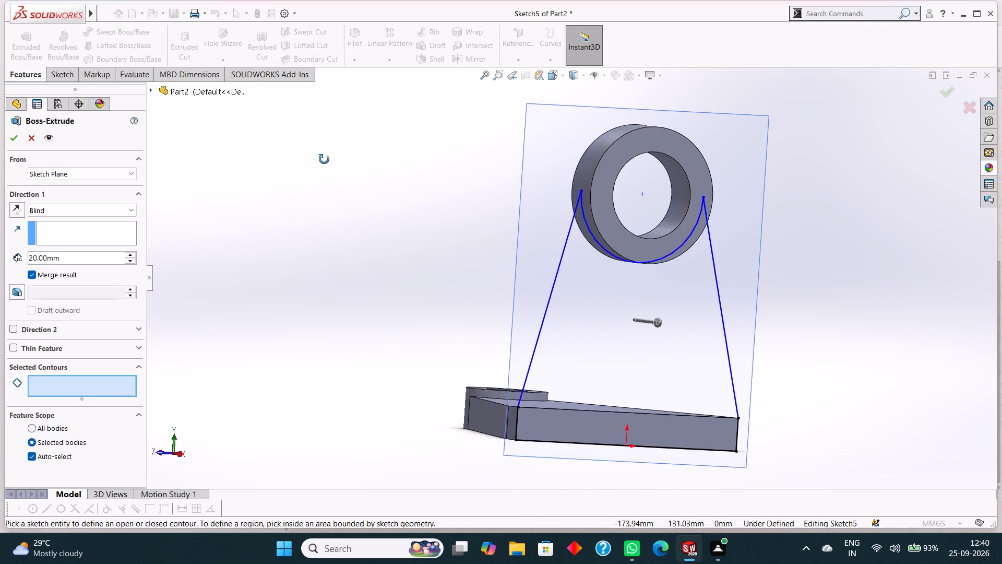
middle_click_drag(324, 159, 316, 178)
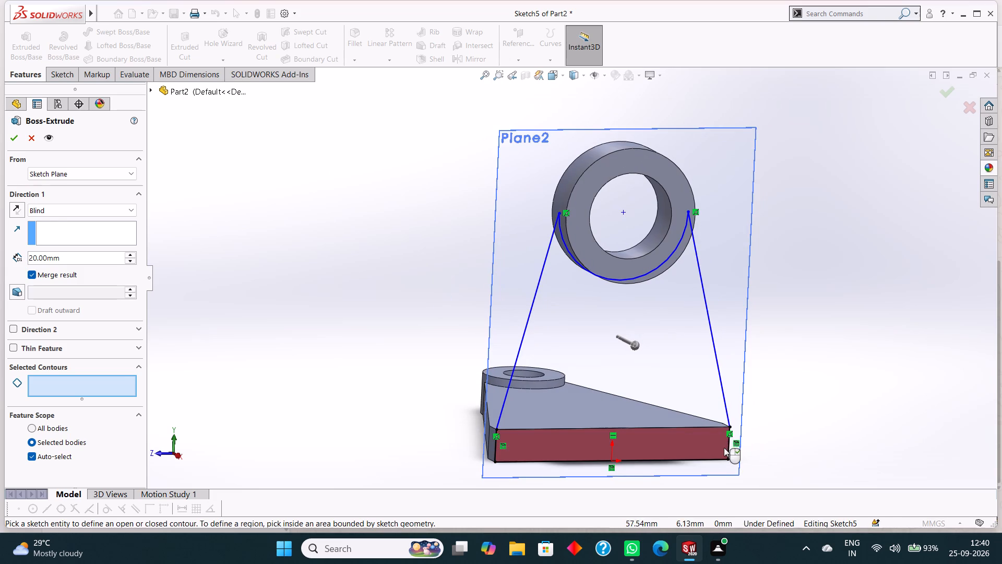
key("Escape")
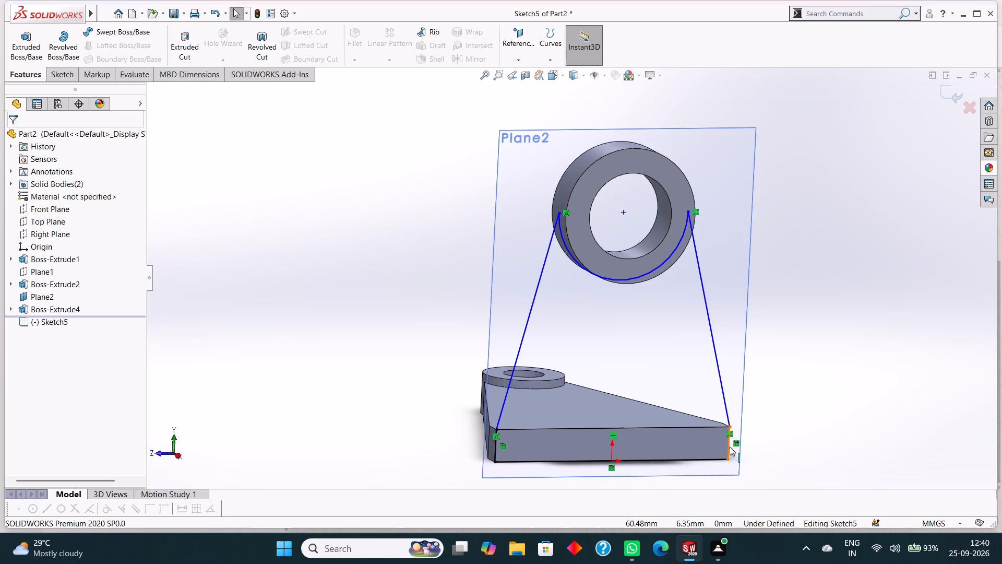
Trim away the two short vertical sketch lines at the plate's end corners using Trim to closest.
left_click(56, 76)
left_click(200, 42)
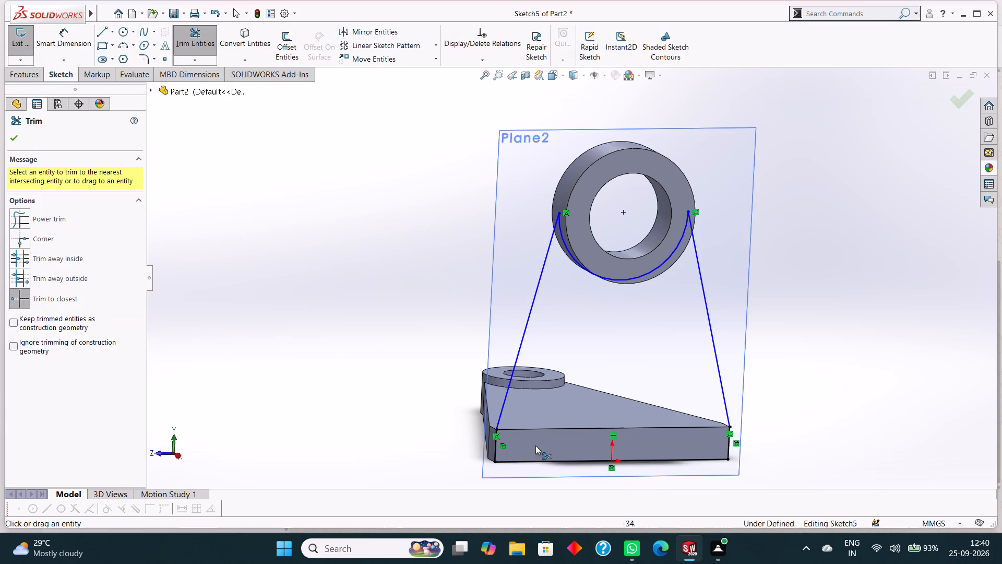
left_click_drag(492, 446, 505, 449)
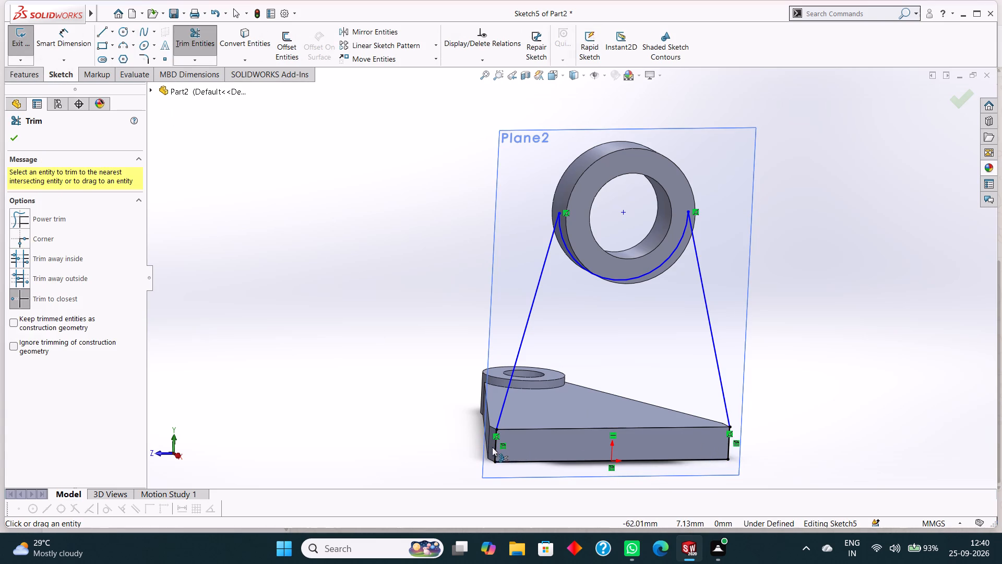
left_click(496, 447)
left_click(500, 443)
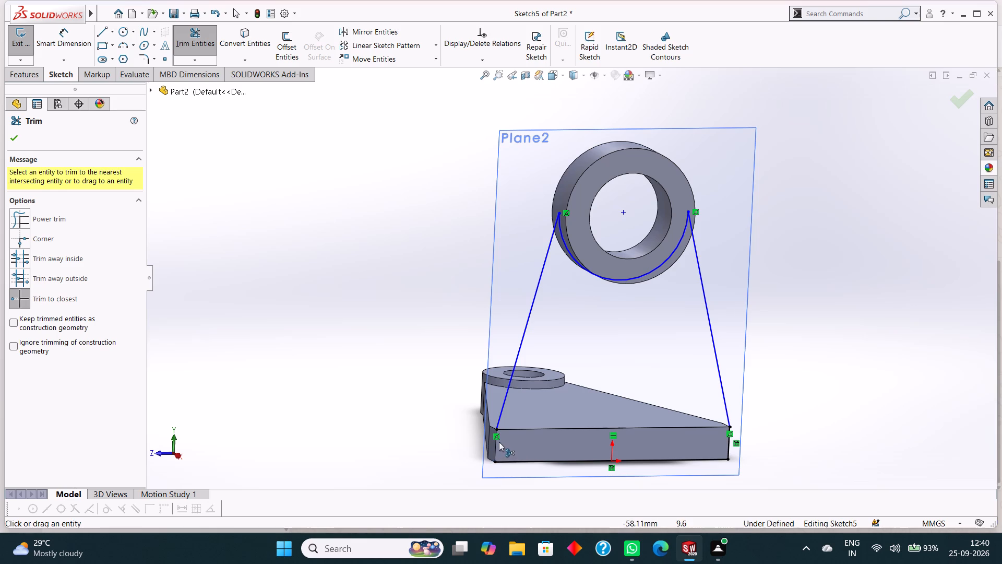
left_click(495, 438)
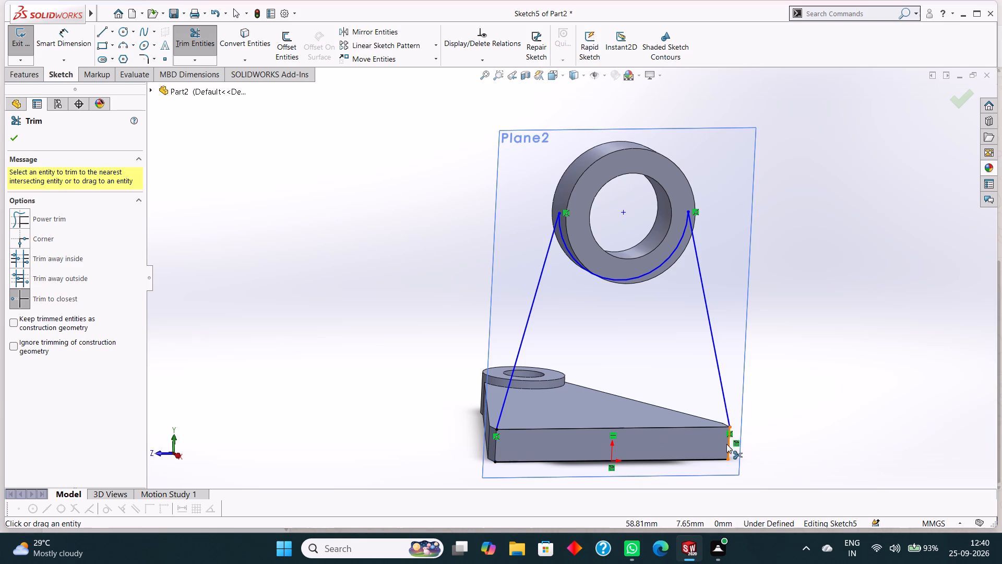
left_click(726, 444)
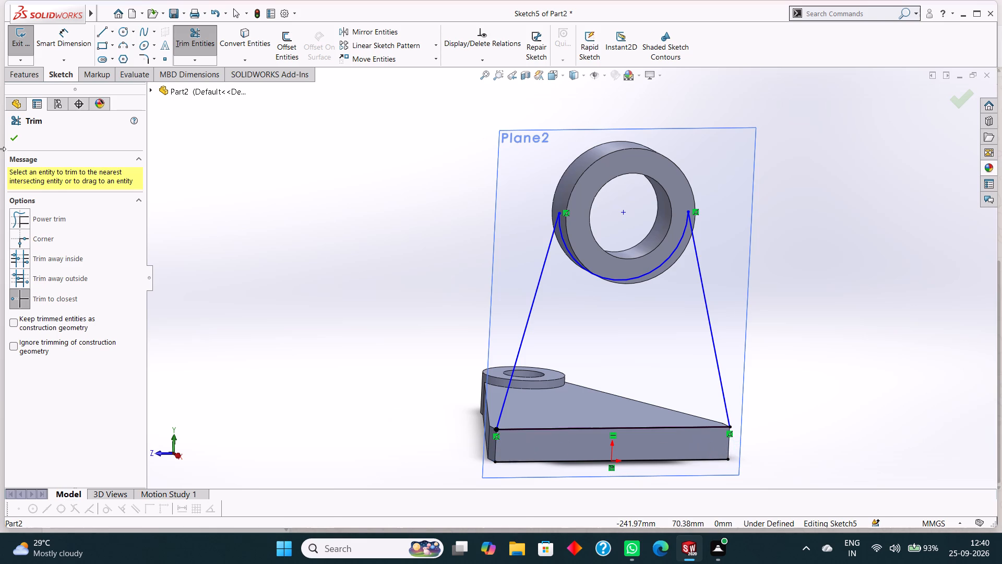
left_click(16, 140)
Extrude the closed web region between the ring and plate 10 mm blind, reversed toward the small hollow boss, with Merge result on.
left_click(24, 79)
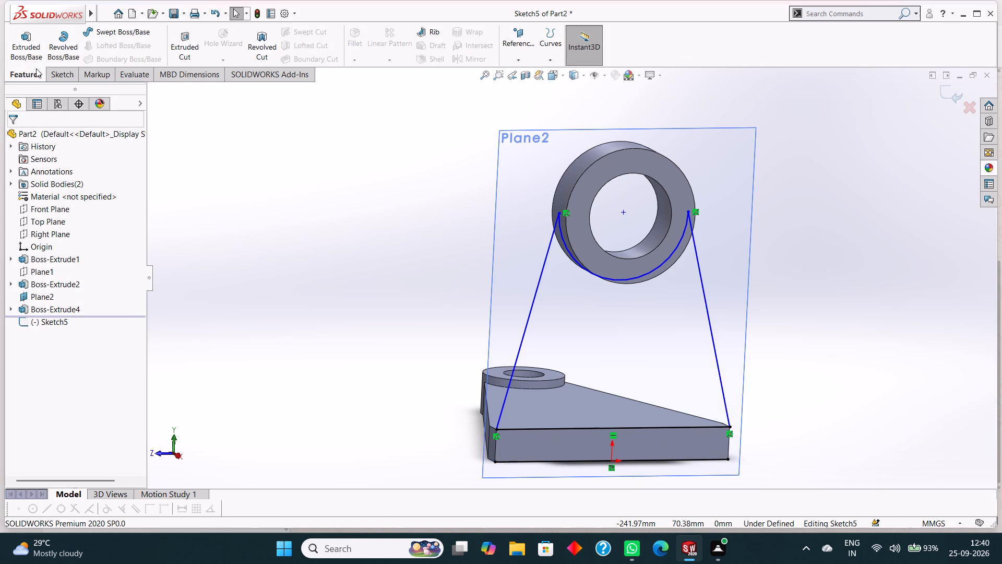
left_click(31, 53)
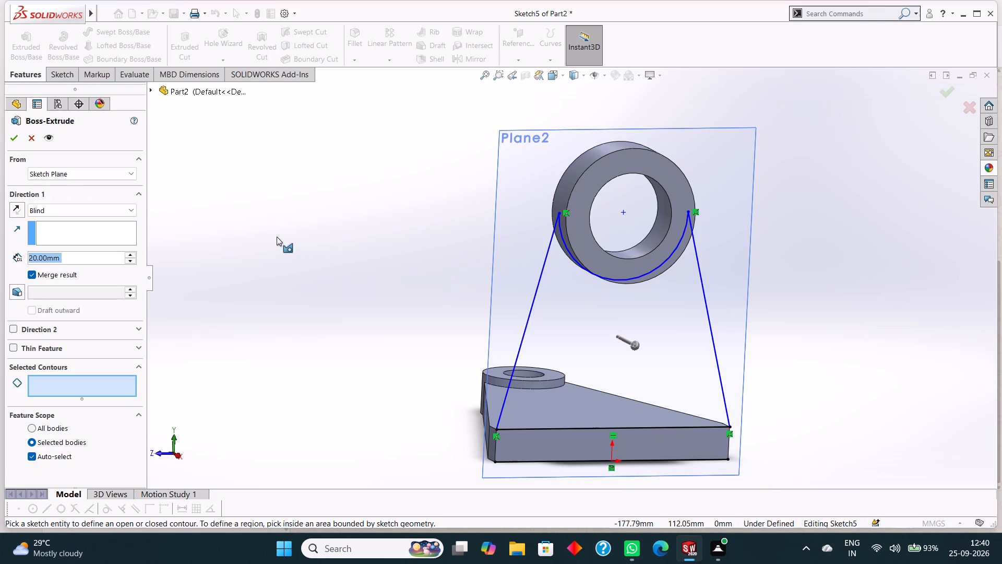
middle_click_drag(275, 234, 324, 253)
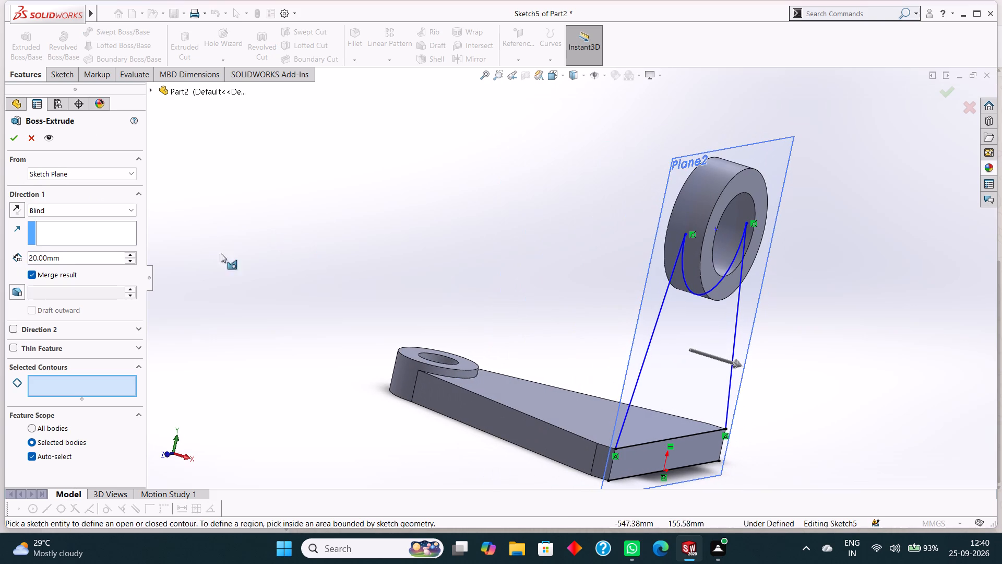
left_click(16, 210)
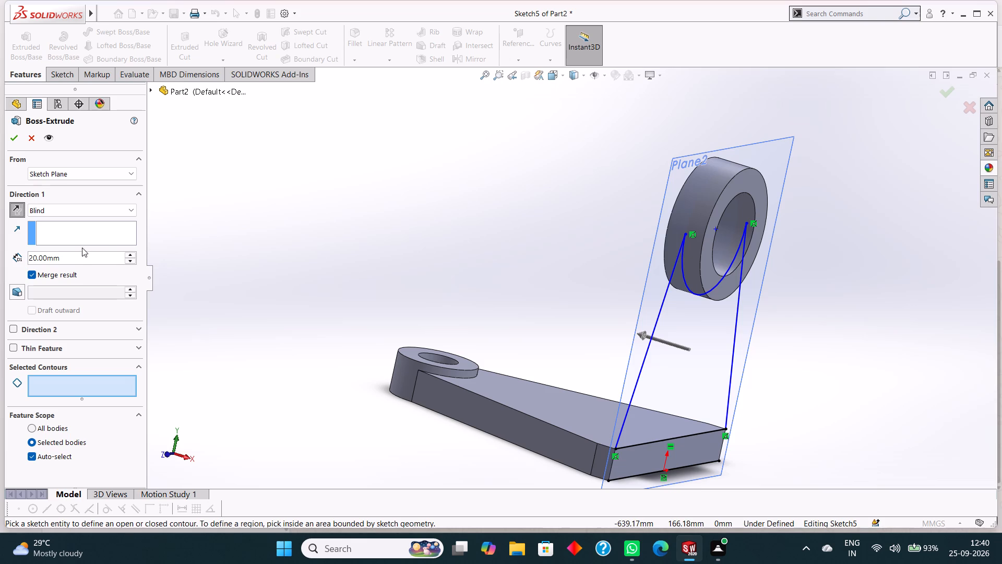
left_click_drag(78, 255, 0, 256)
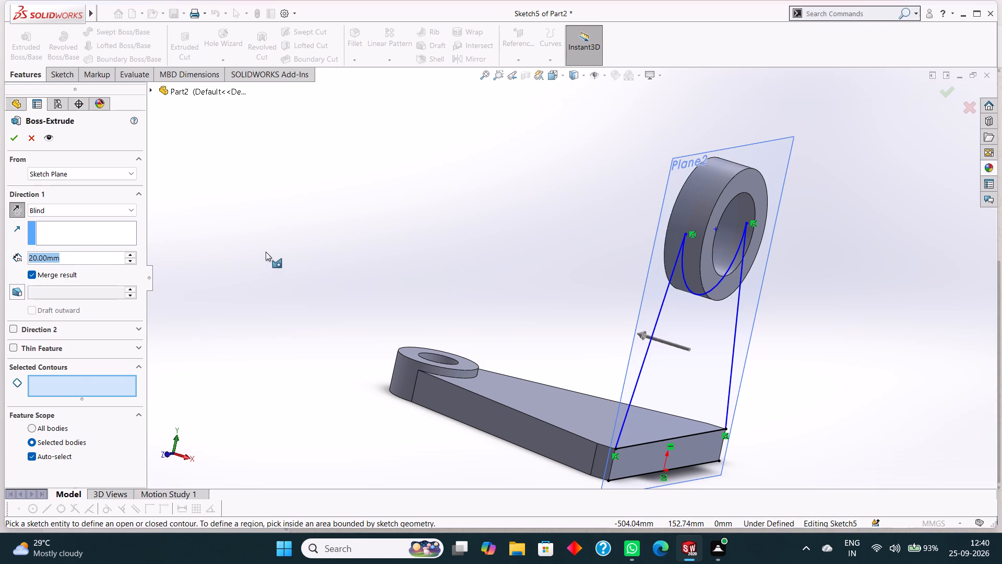
type("10")
key("Return")
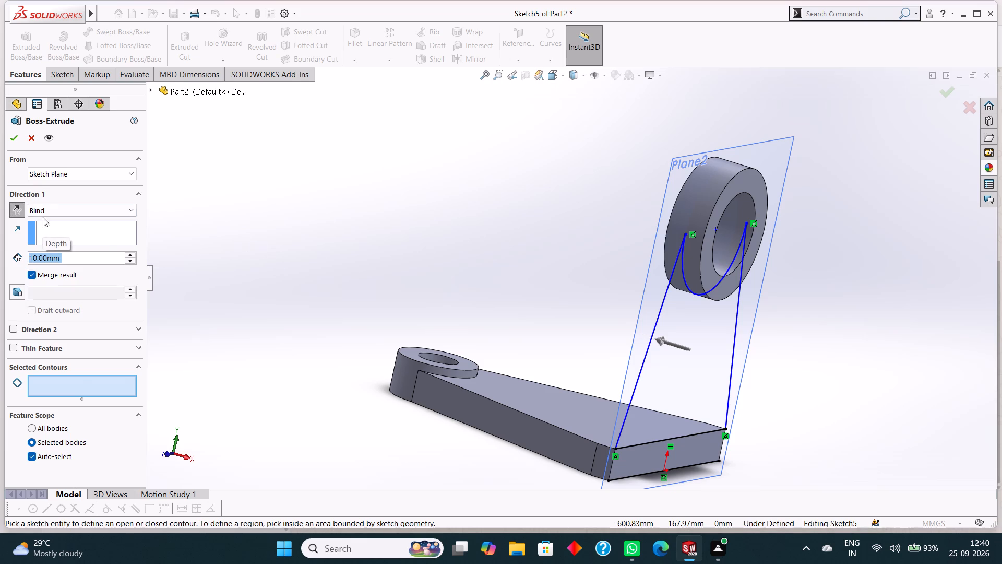
left_click(14, 140)
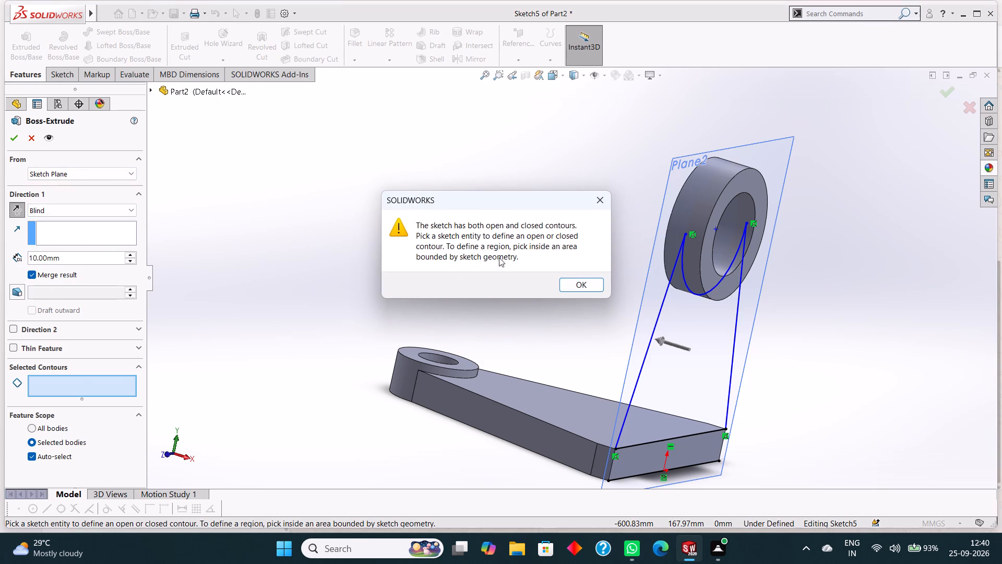
left_click(591, 286)
middle_click_drag(841, 313, 840, 314)
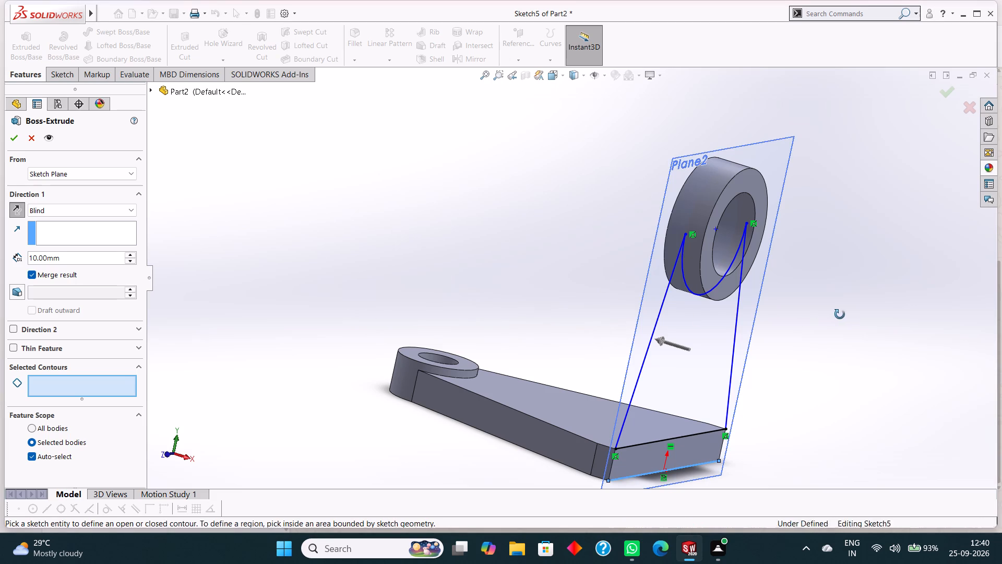
middle_click_drag(840, 314, 779, 268)
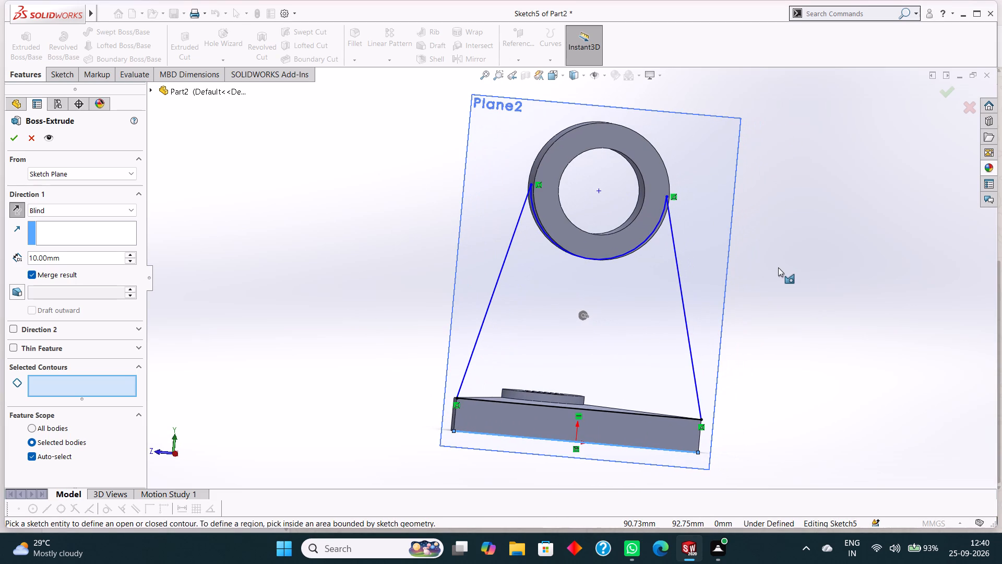
left_click(645, 280)
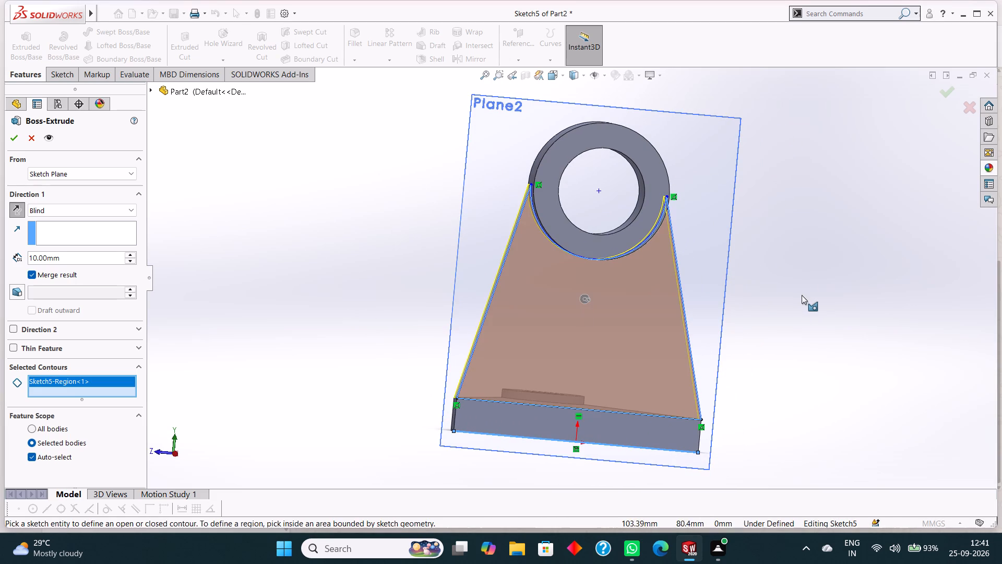
middle_click_drag(802, 297, 890, 325)
middle_click_drag(891, 329, 908, 340)
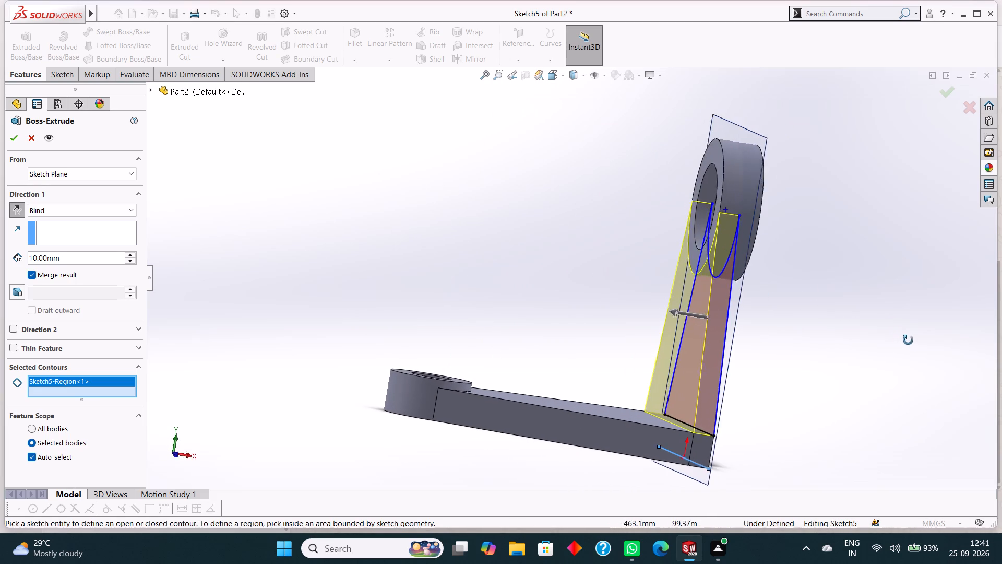
middle_click_drag(908, 340, 900, 382)
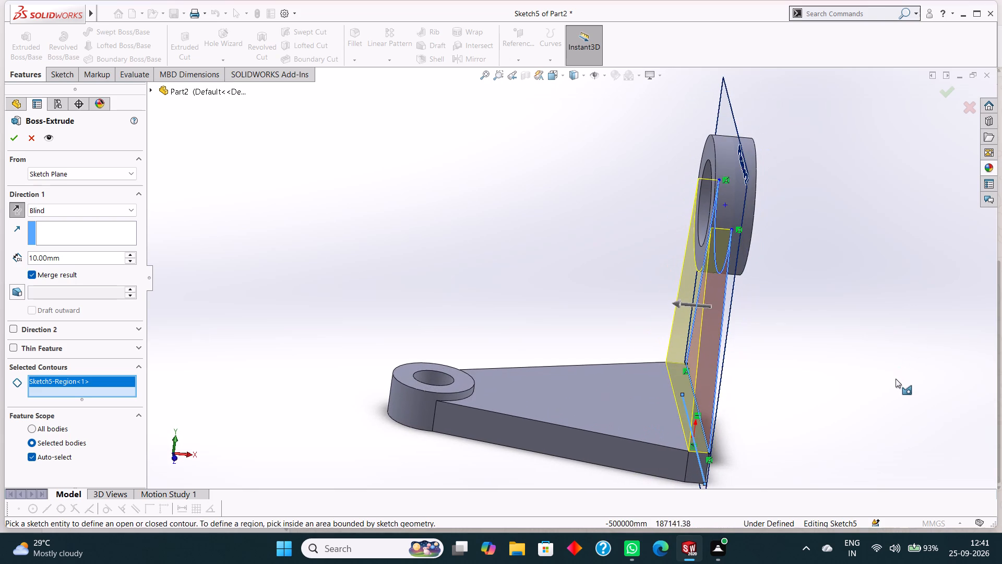
scroll(894, 378, "up", 1)
middle_click_drag(826, 387, 824, 356)
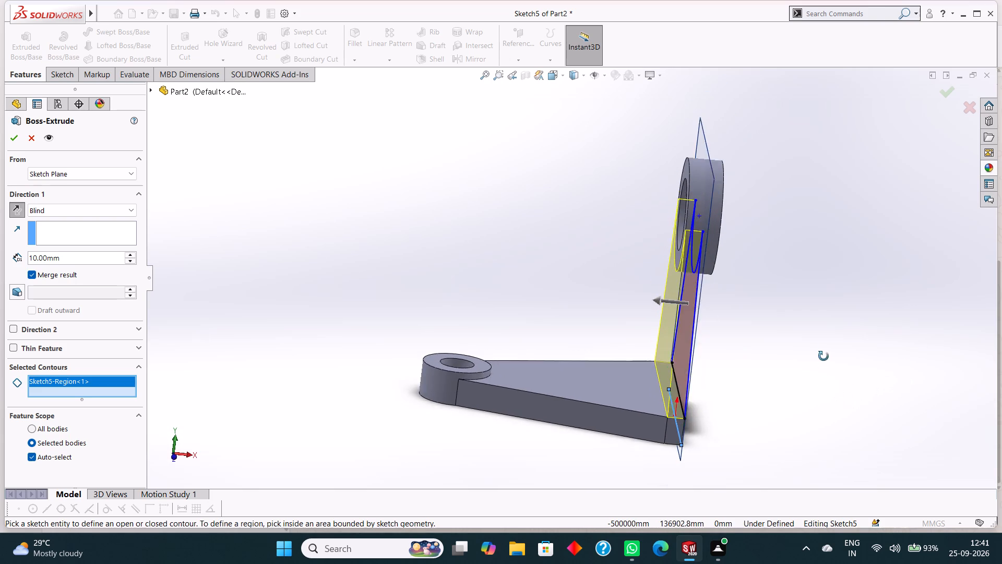
middle_click_drag(824, 356, 825, 346)
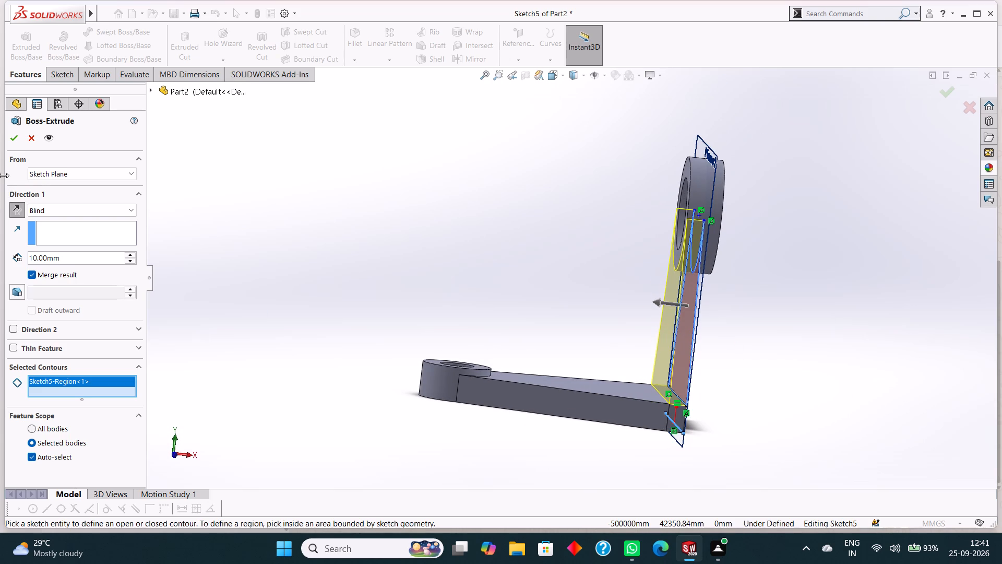
left_click(19, 139)
left_click(319, 225)
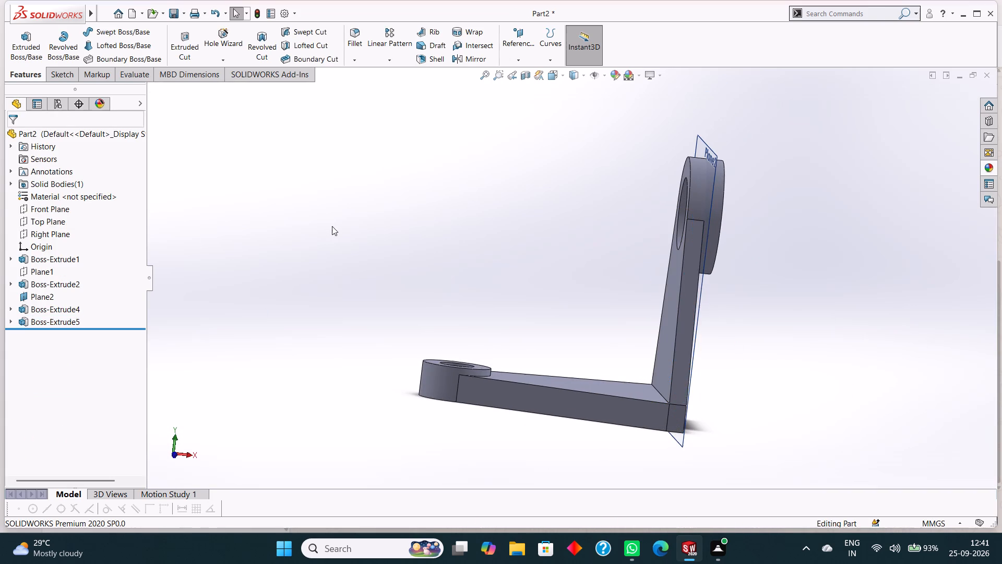
Hide Plane2, the reference plane running through the ring boss.
middle_click_drag(339, 226, 335, 262)
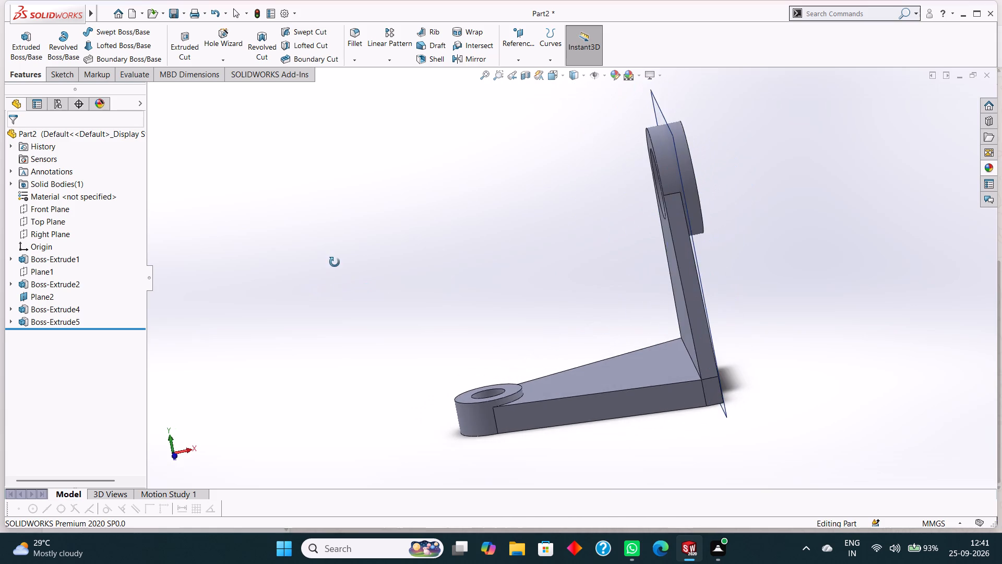
middle_click_drag(335, 262, 383, 249)
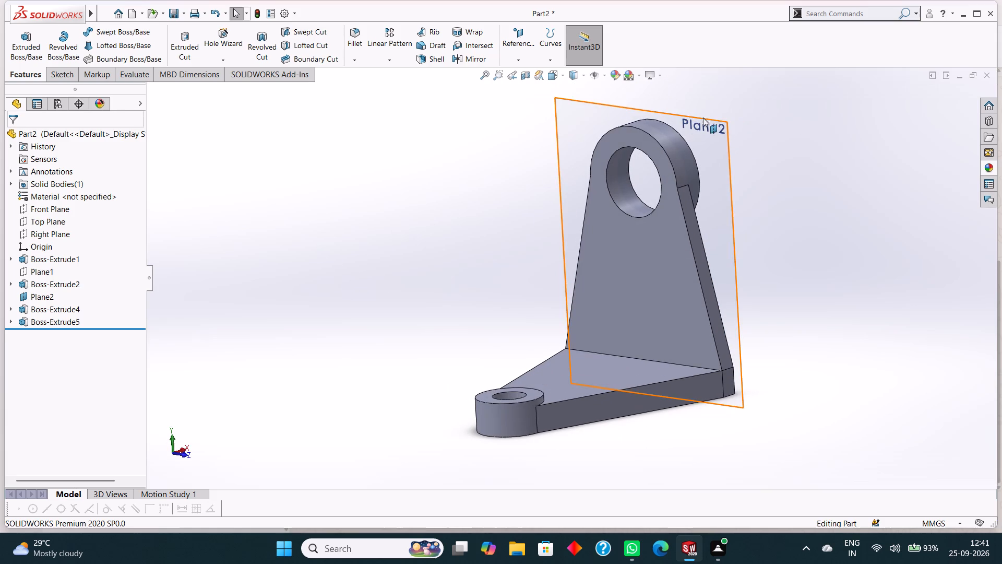
left_click(617, 107)
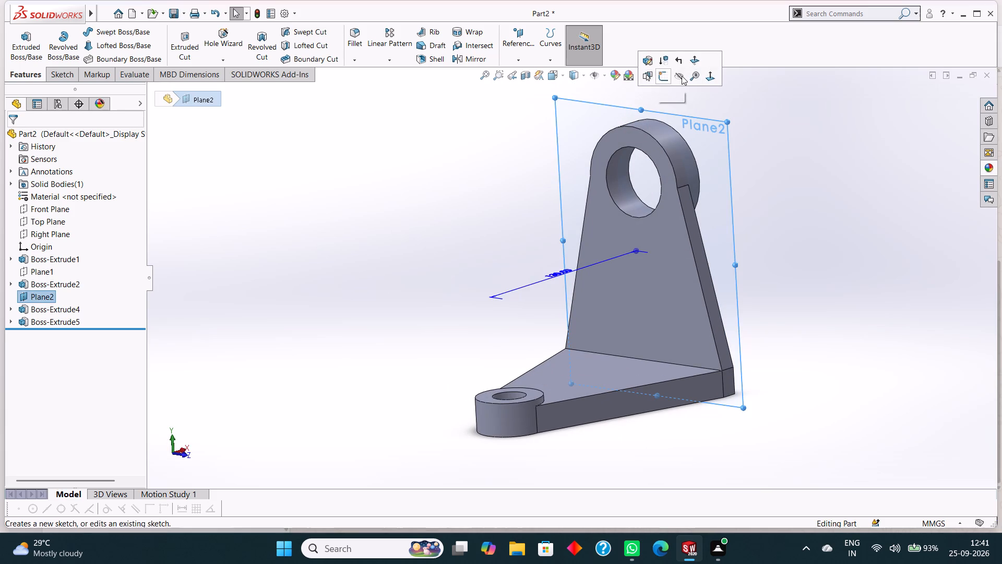
left_click(682, 76)
left_click(795, 159)
Examine the bracket's web, ring boss and tapered plate from several angles.
middle_click_drag(825, 182, 829, 237)
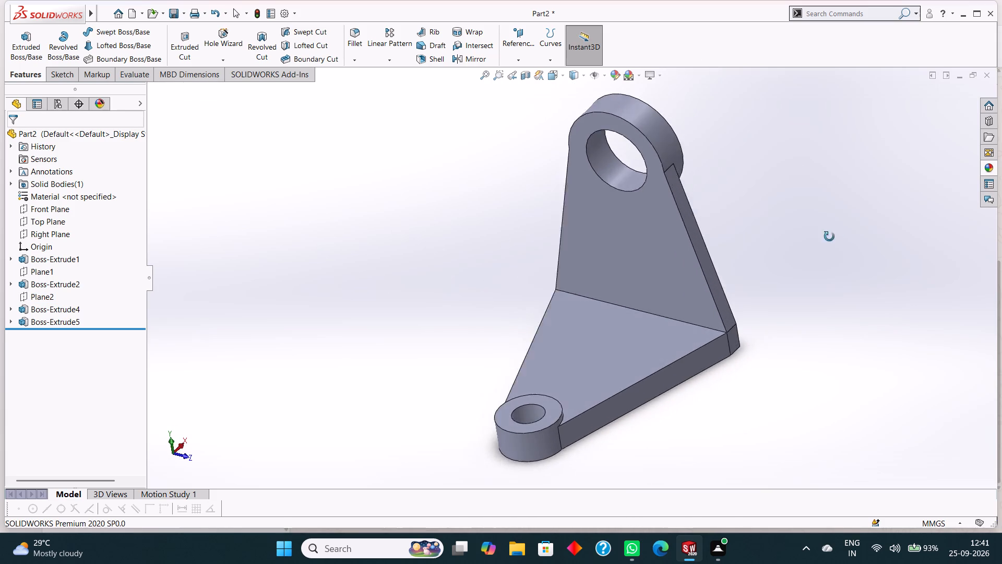
middle_click_drag(829, 237, 822, 193)
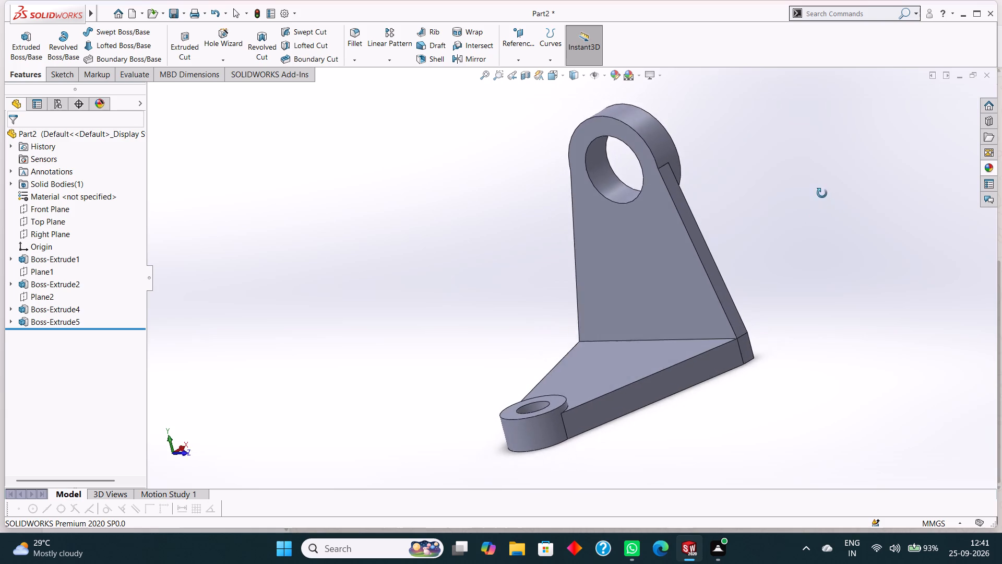
middle_click_drag(822, 193, 833, 192)
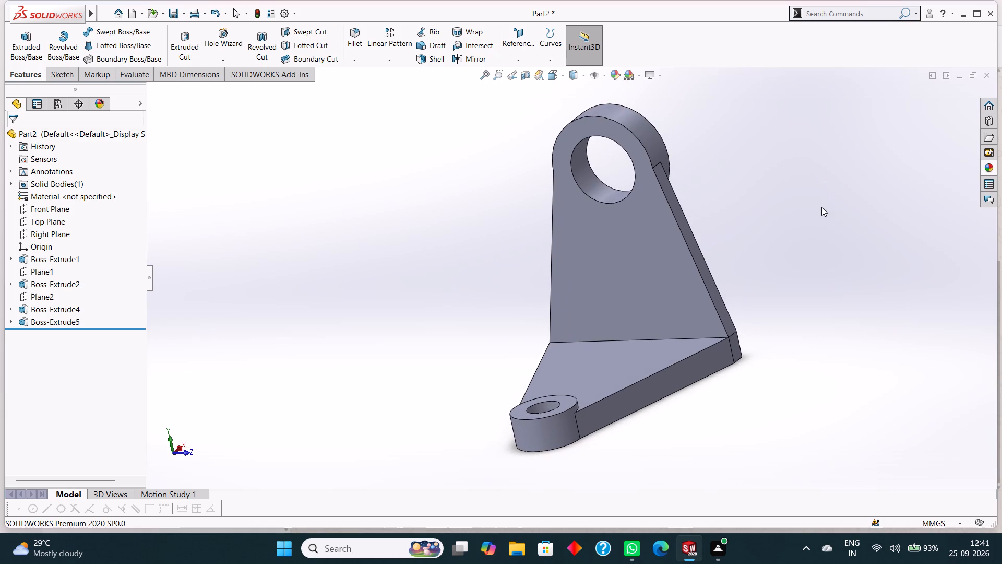
middle_click_drag(816, 221, 830, 249)
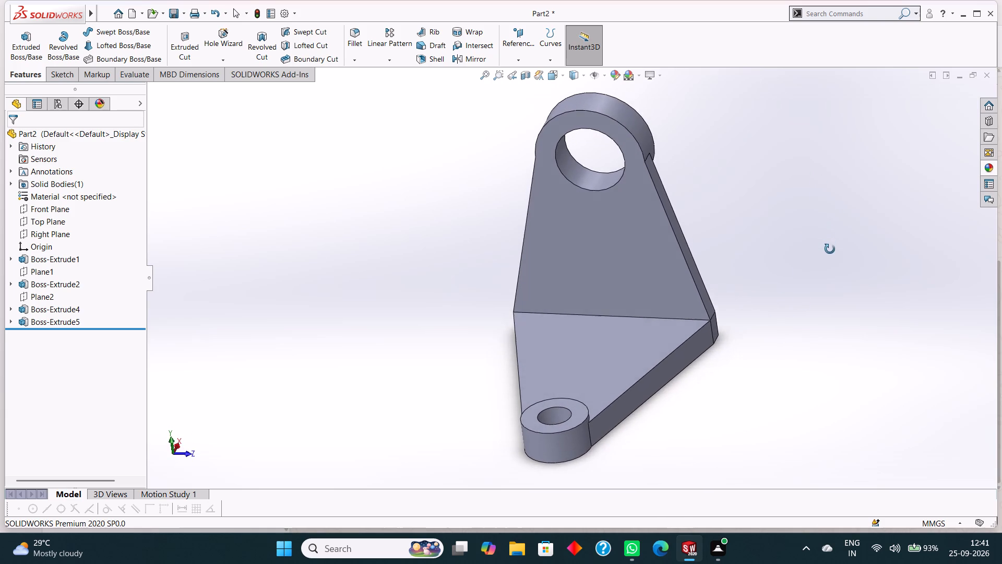
middle_click_drag(830, 249, 822, 242)
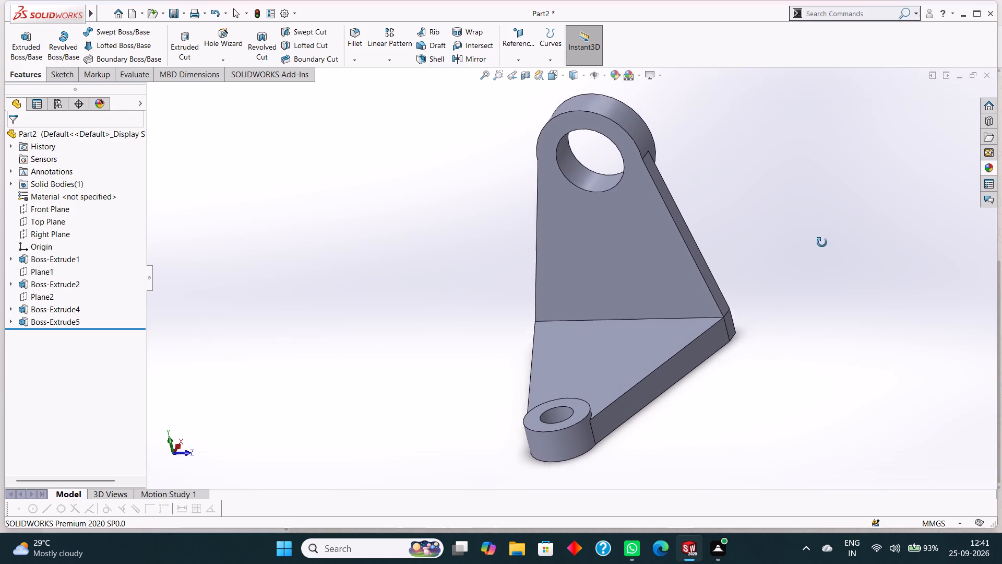
middle_click_drag(822, 242, 813, 248)
scroll(805, 221, "up", 2)
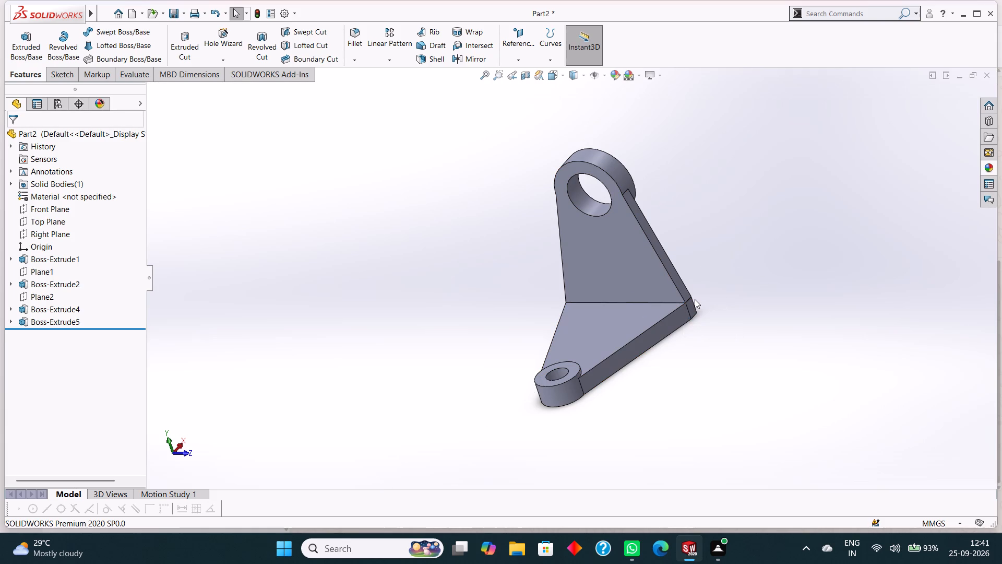
scroll(695, 298, "up", 2)
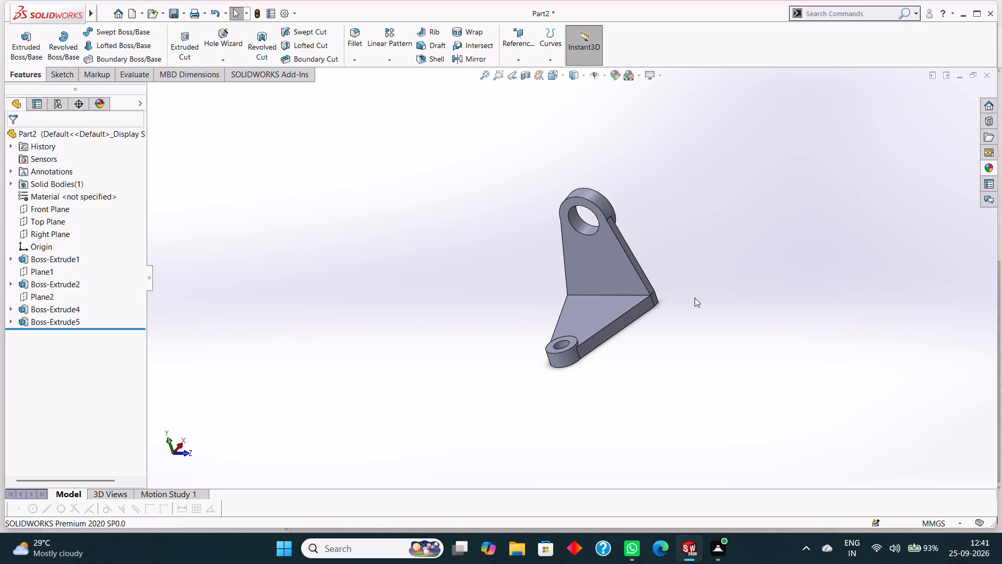
scroll(695, 298, "up", 1)
scroll(695, 298, "down", 1)
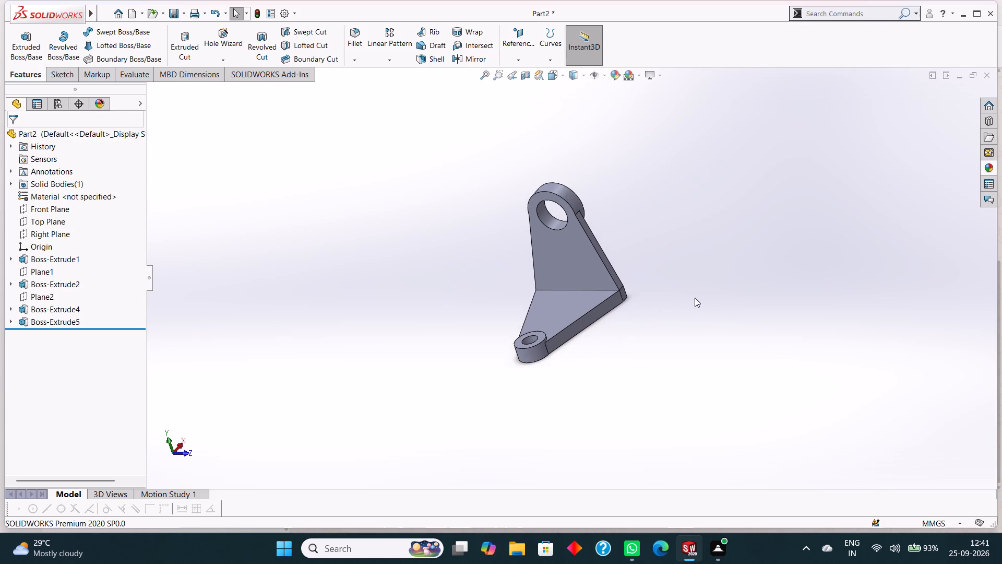
scroll(695, 298, "up", 1)
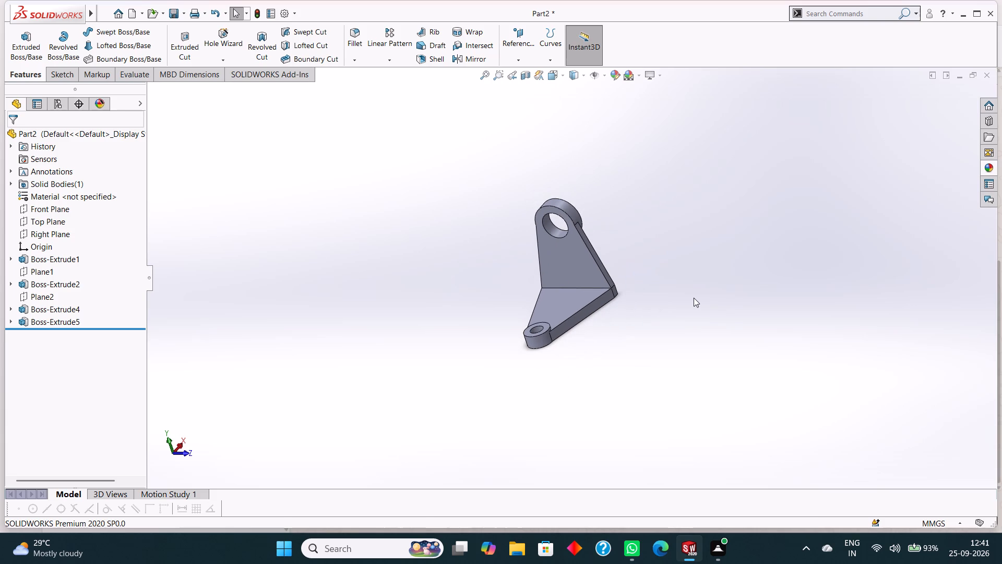
middle_click_drag(769, 290, 743, 313)
middle_click_drag(743, 313, 721, 321)
Create a reference plane at 0 mm offset from the Front Plane, through the middle of the bracket.
left_click(520, 59)
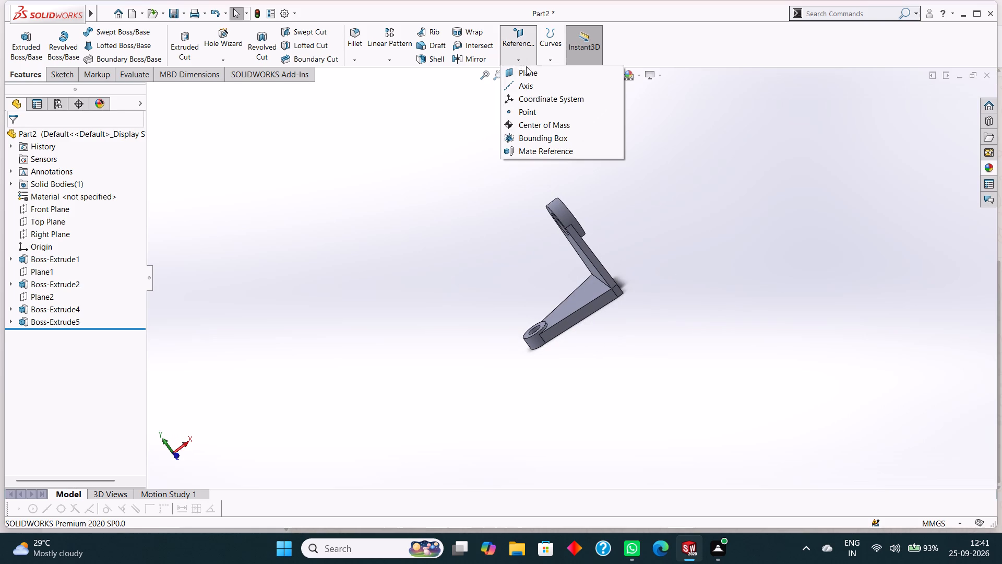
left_click(529, 68)
scroll(649, 281, "down", 2)
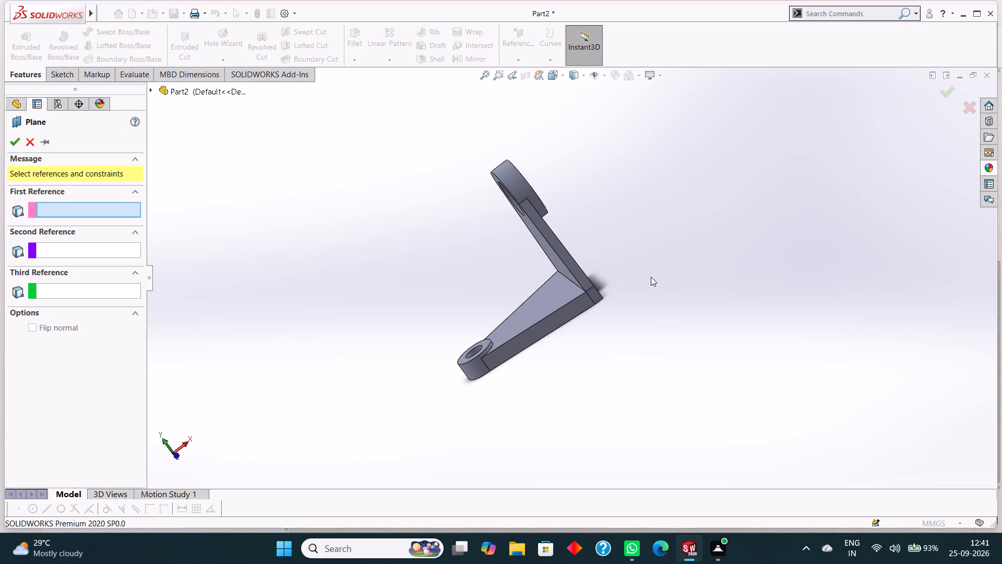
scroll(651, 275, "down", 1)
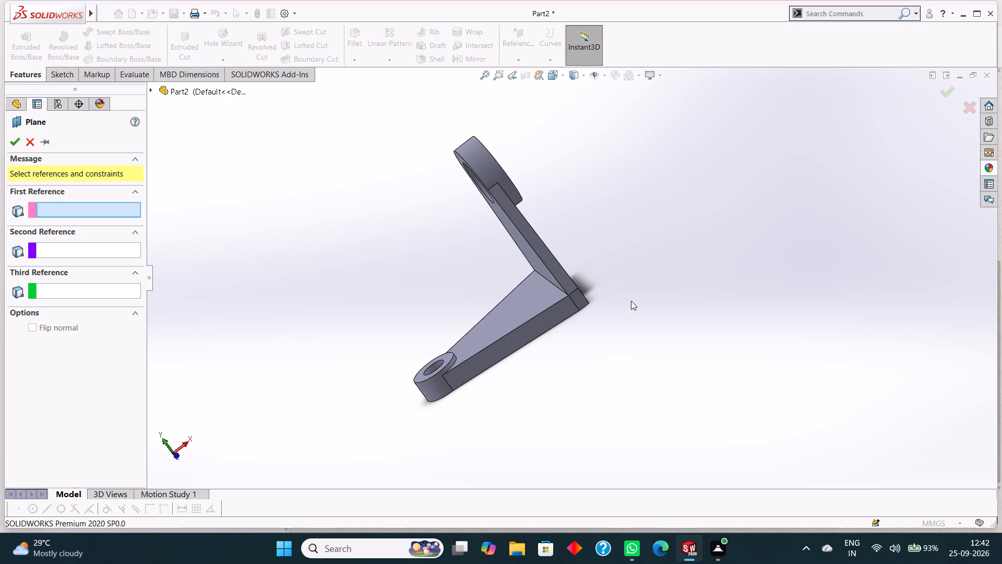
middle_click_drag(631, 301, 673, 263)
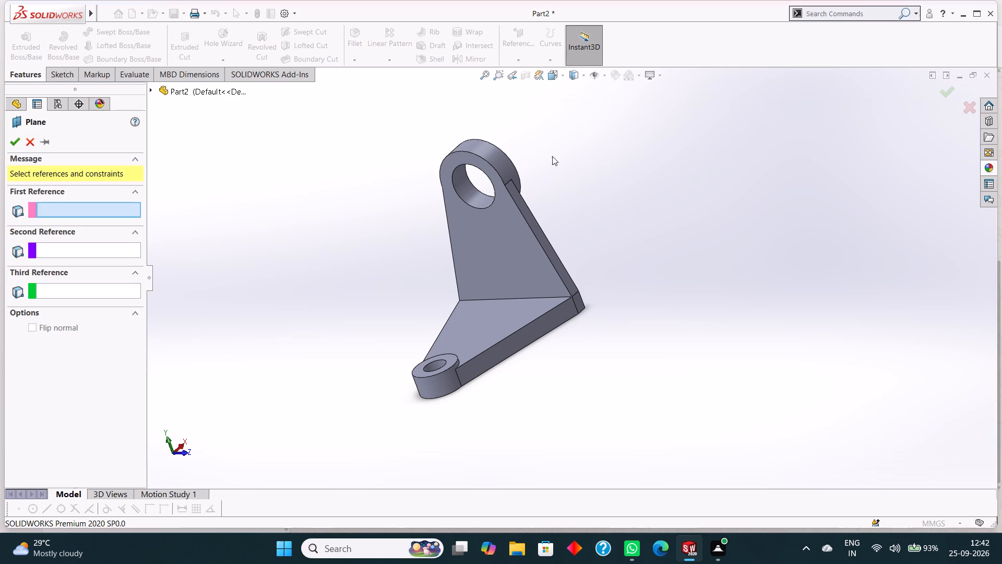
left_click(151, 88)
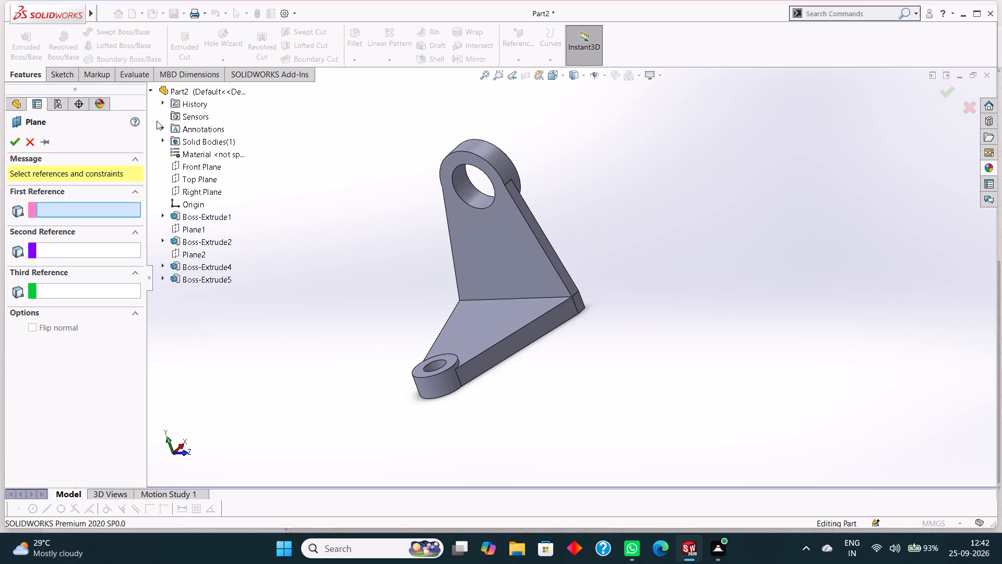
left_click(199, 169)
middle_click_drag(790, 208, 835, 194)
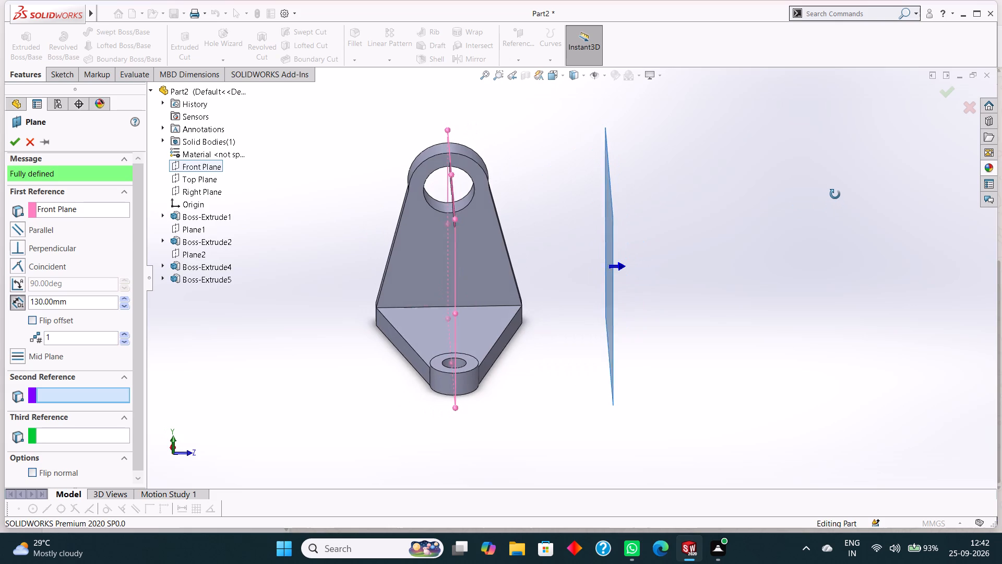
middle_click_drag(835, 194, 833, 185)
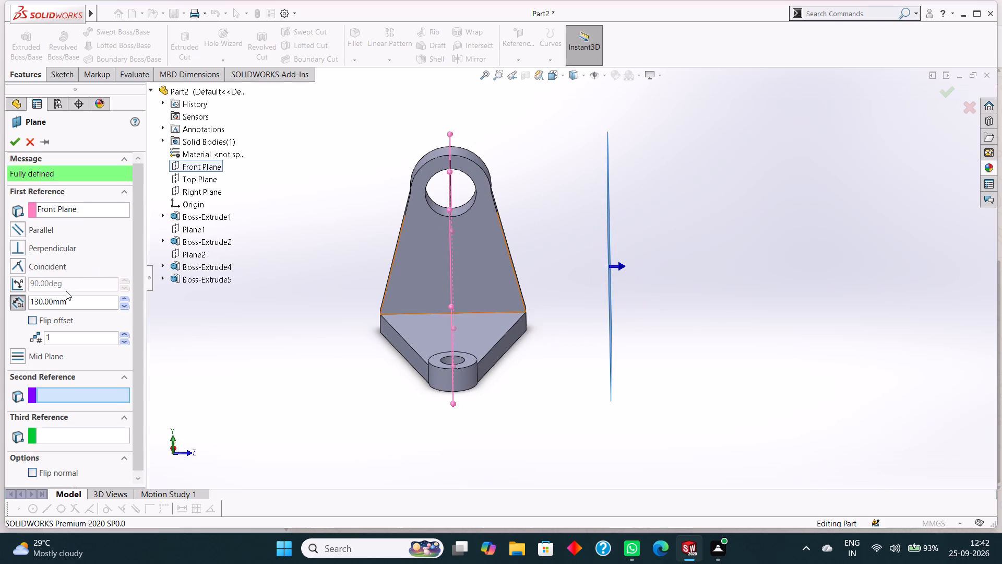
left_click_drag(78, 298, 0, 299)
key("0")
key("Return")
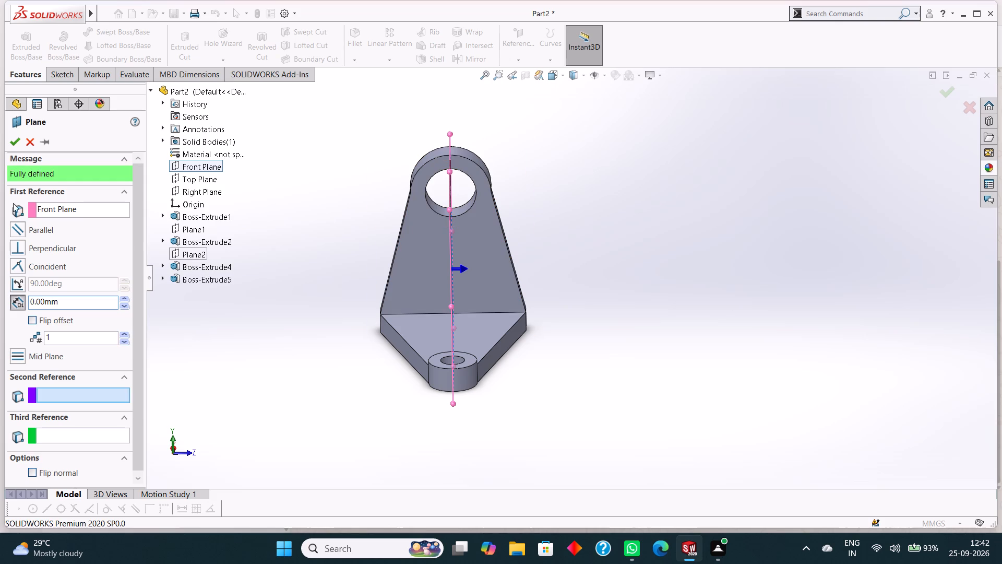
left_click(14, 142)
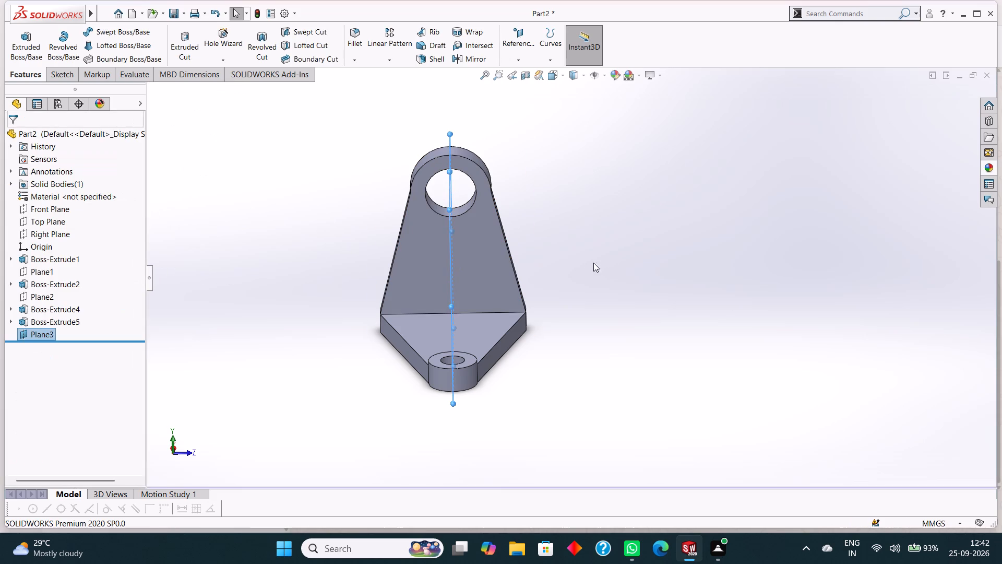
On the new plane, sketch a 60 mm vertical line up the web from its inner plate corner and a 50 mm horizontal line toward the small boss.
middle_click_drag(713, 266, 667, 293)
left_click(415, 197)
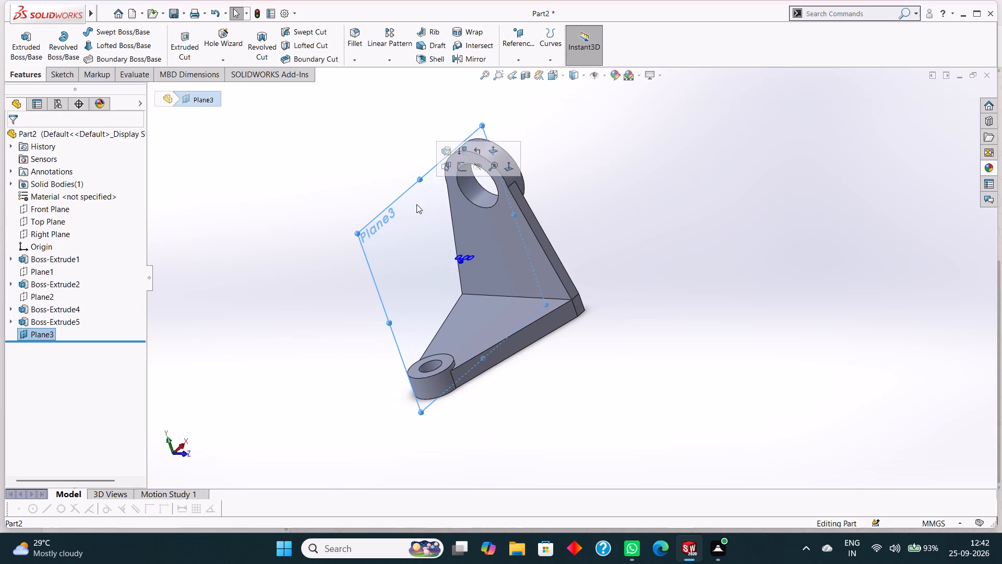
key("ctrl+8")
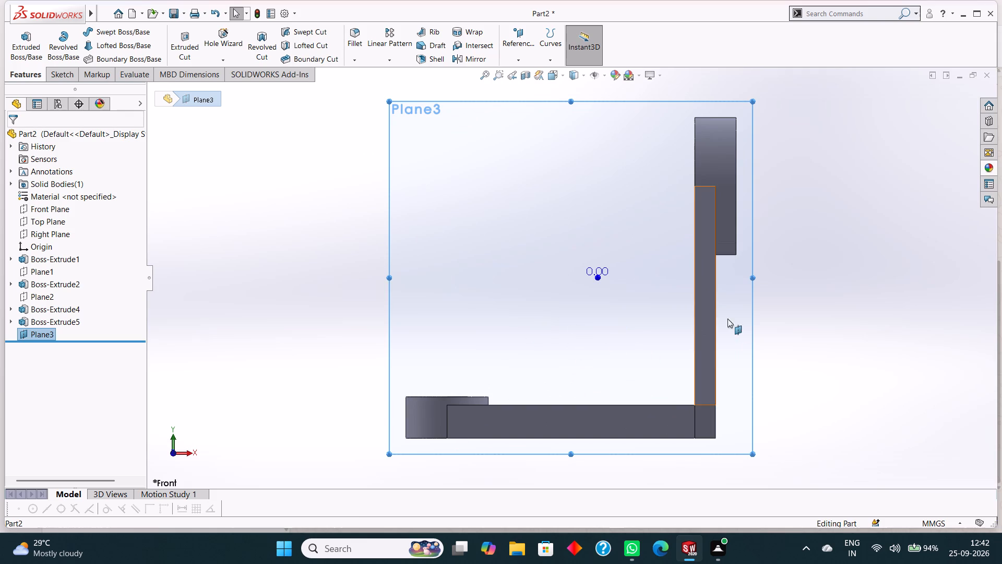
right_click(532, 185)
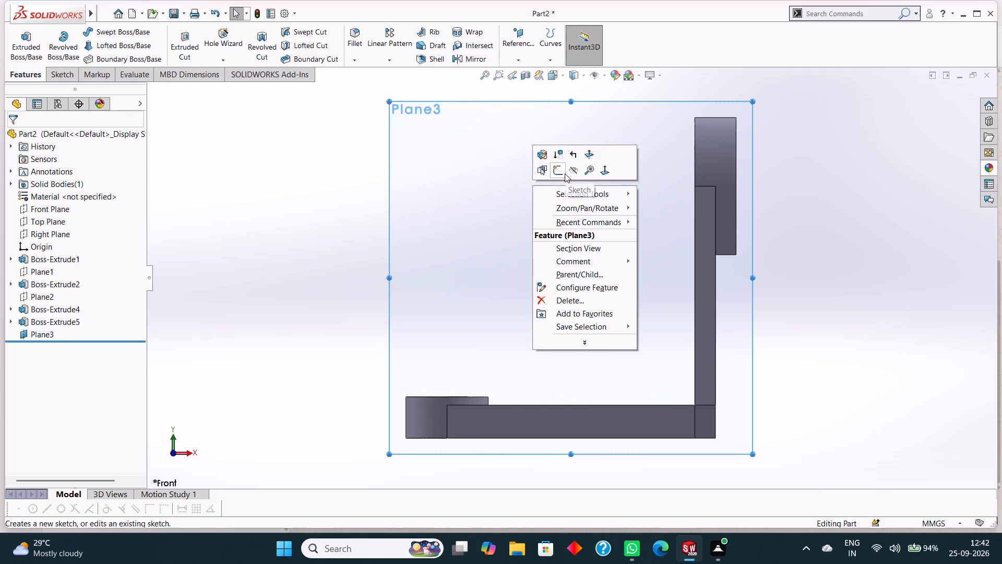
left_click(559, 171)
left_click(100, 35)
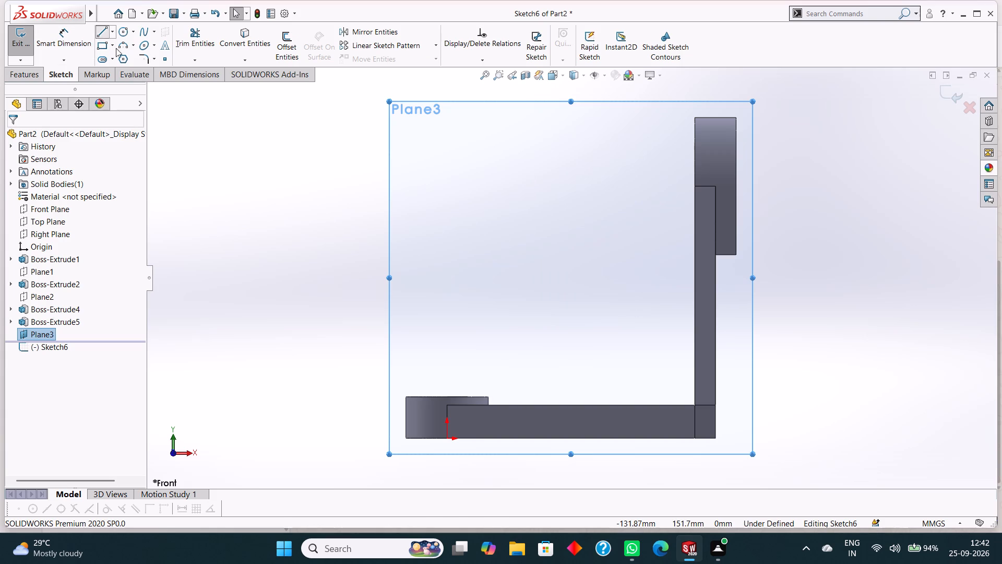
left_click(694, 404)
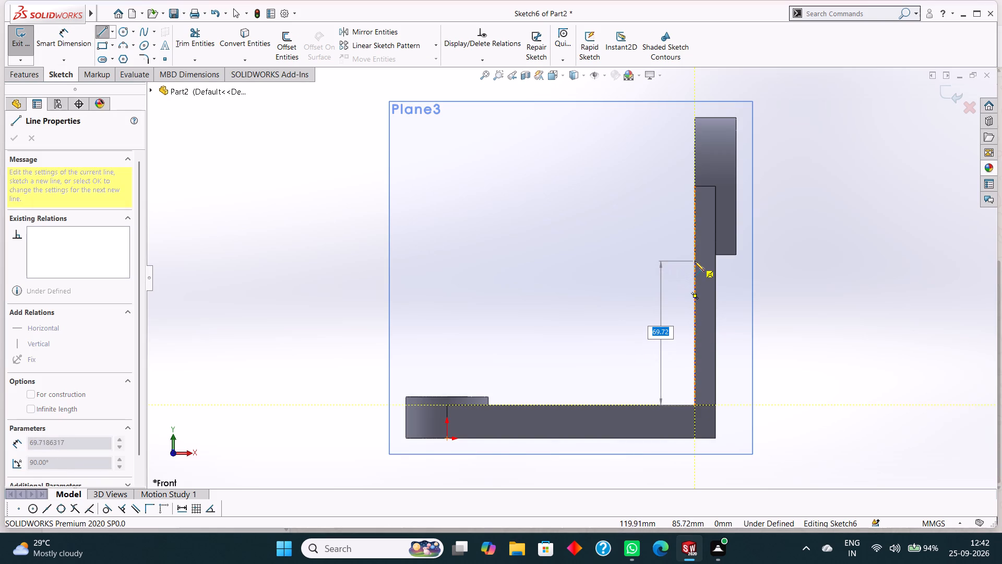
type("60")
key("Return")
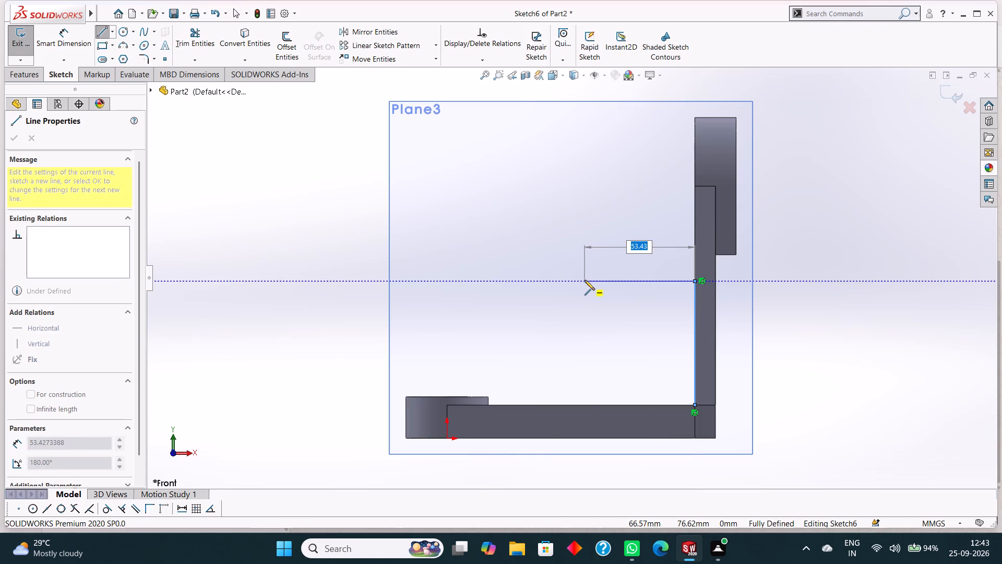
type("50")
key("Return")
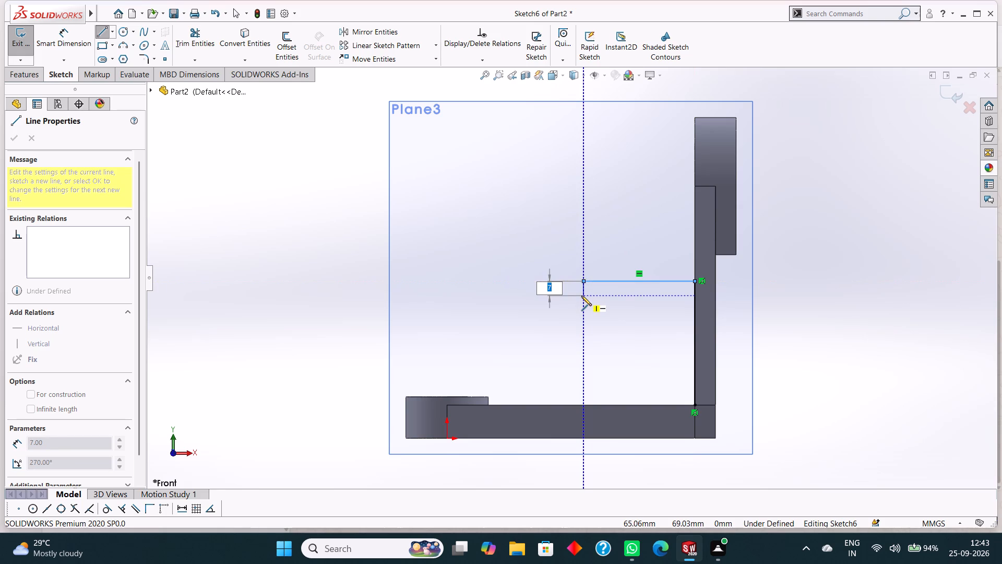
right_click(548, 287)
left_click(567, 298)
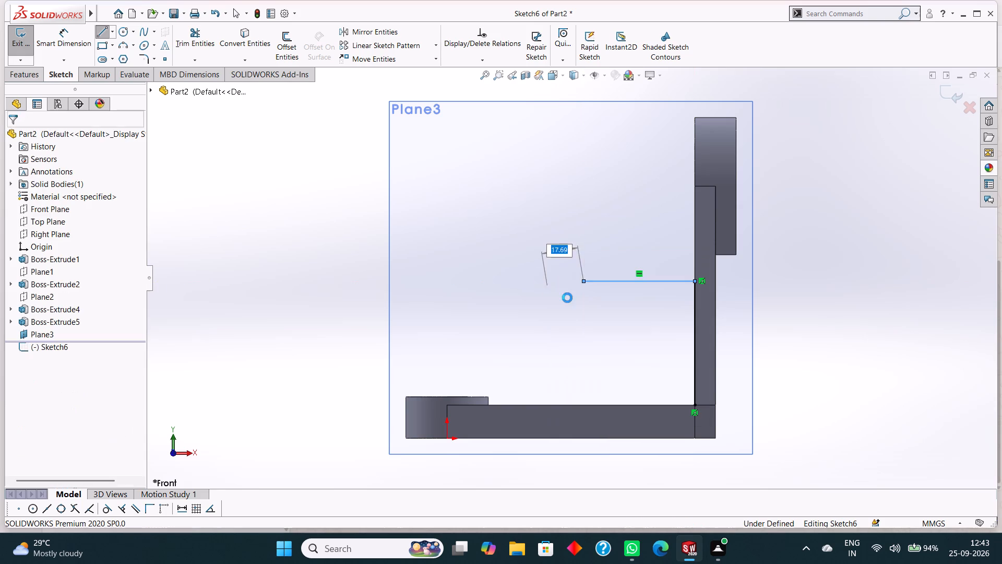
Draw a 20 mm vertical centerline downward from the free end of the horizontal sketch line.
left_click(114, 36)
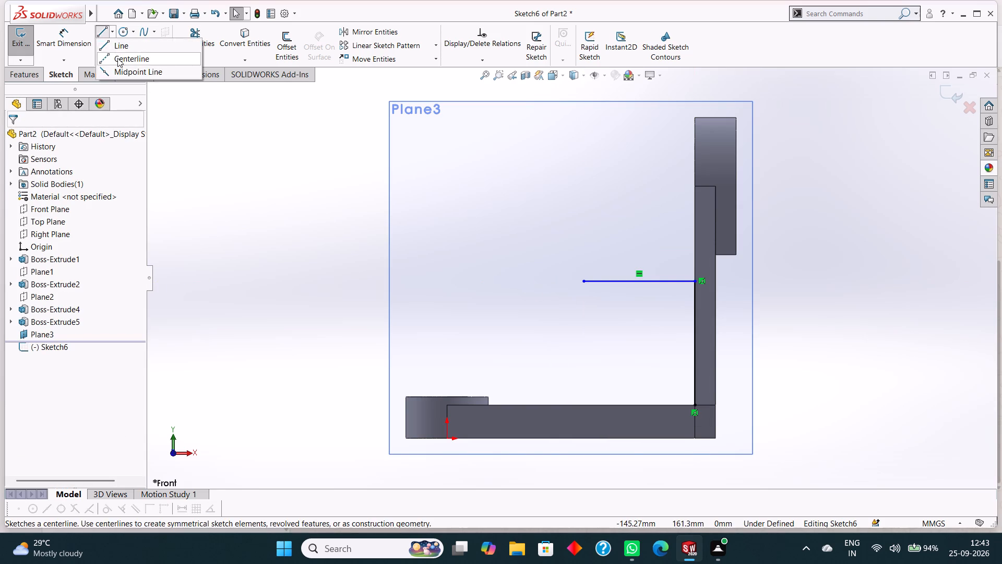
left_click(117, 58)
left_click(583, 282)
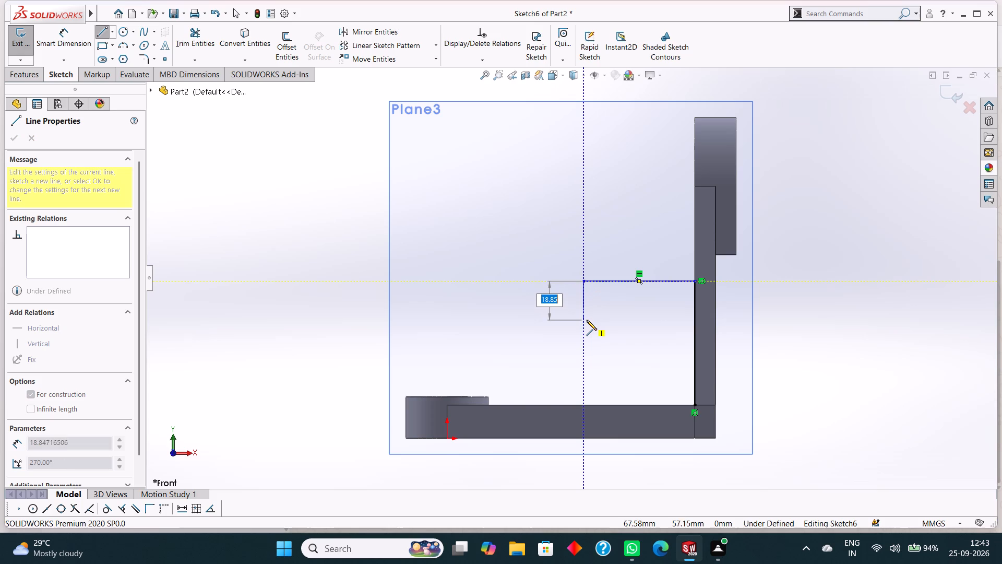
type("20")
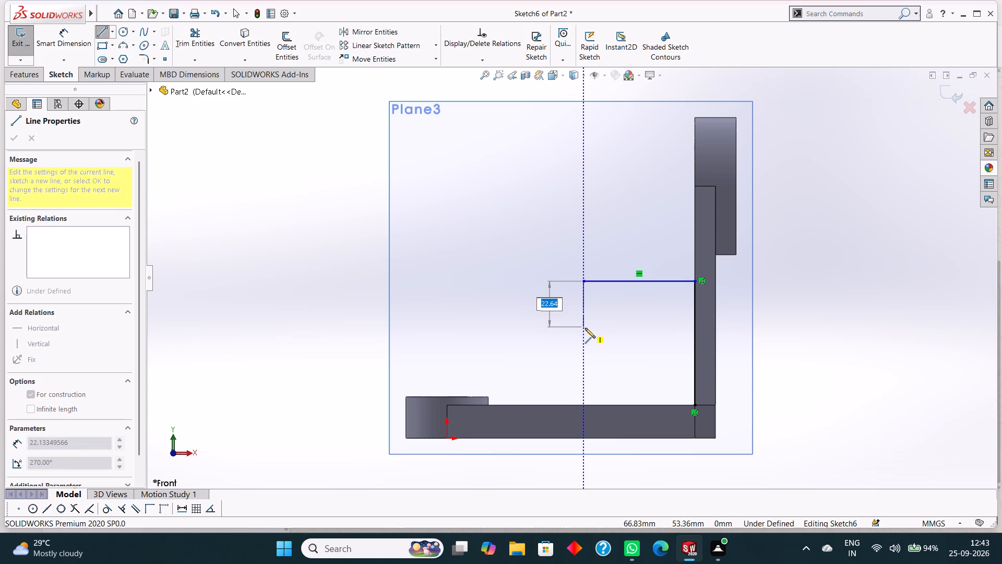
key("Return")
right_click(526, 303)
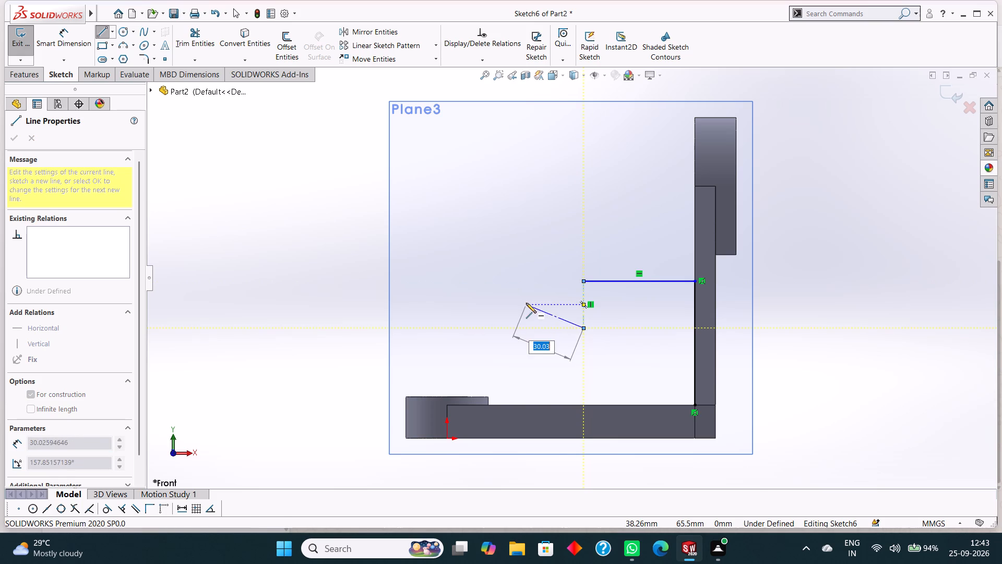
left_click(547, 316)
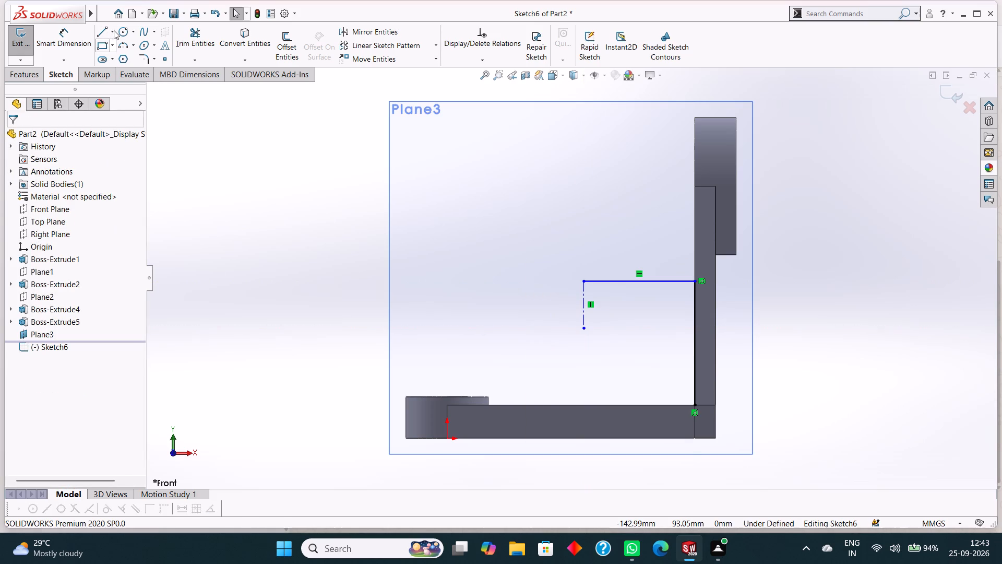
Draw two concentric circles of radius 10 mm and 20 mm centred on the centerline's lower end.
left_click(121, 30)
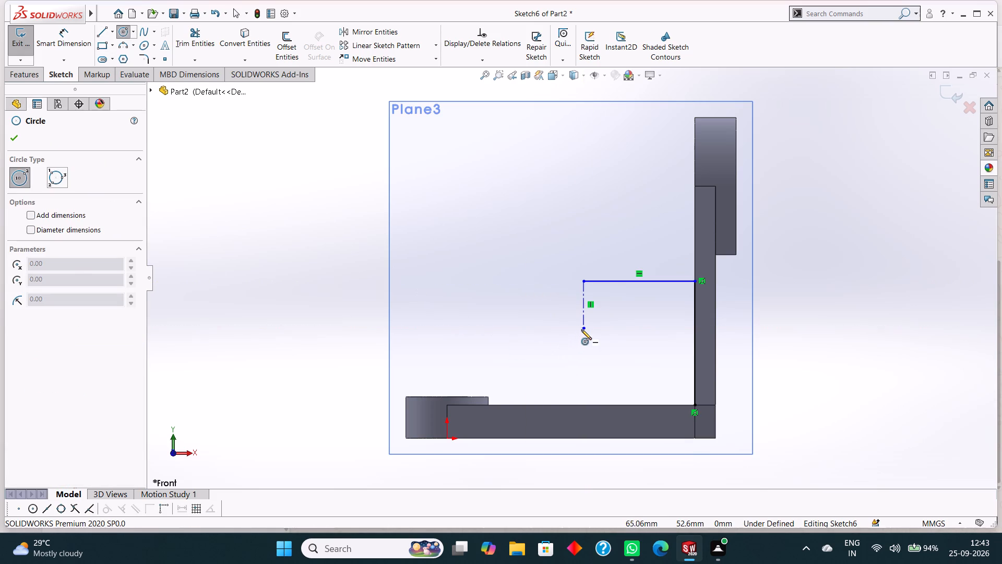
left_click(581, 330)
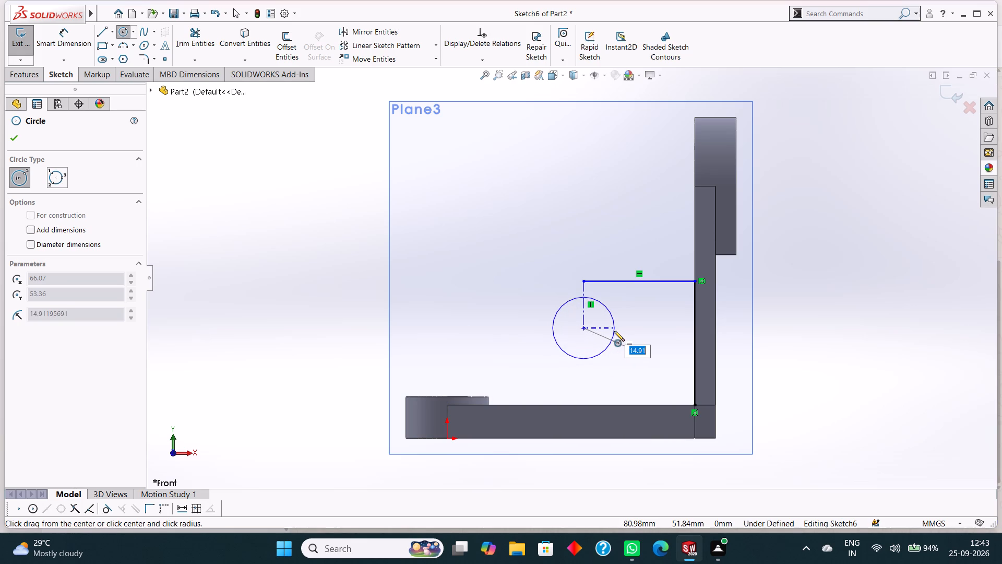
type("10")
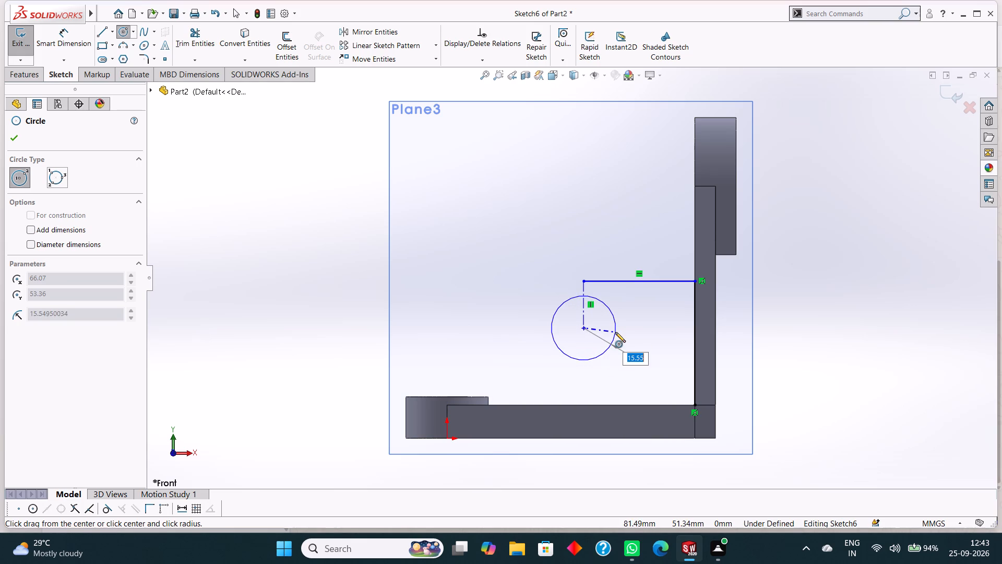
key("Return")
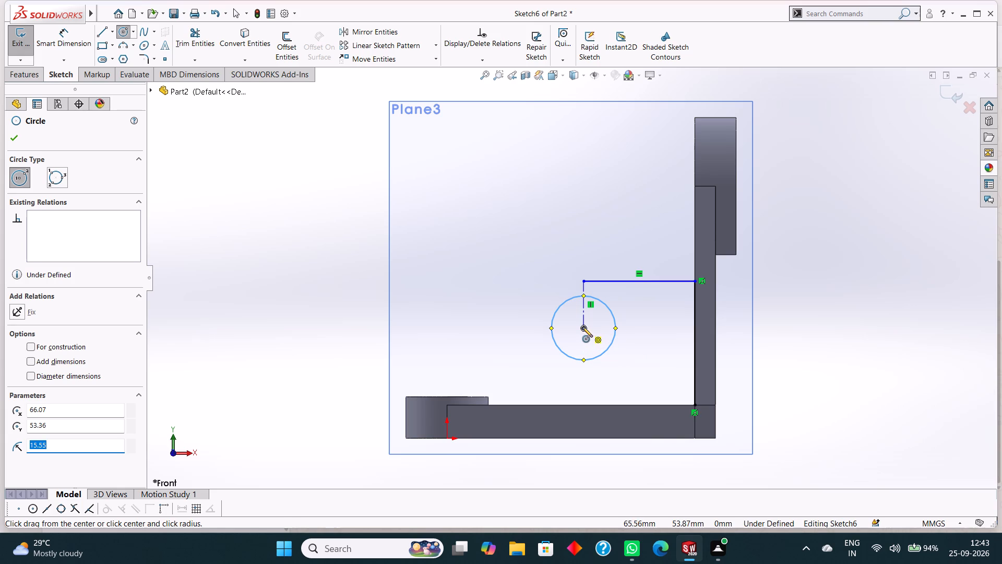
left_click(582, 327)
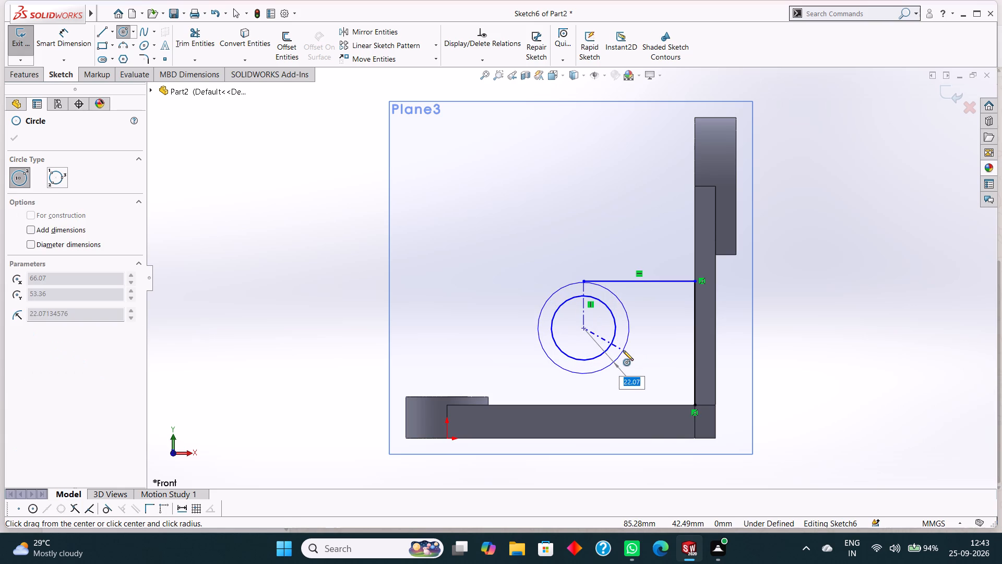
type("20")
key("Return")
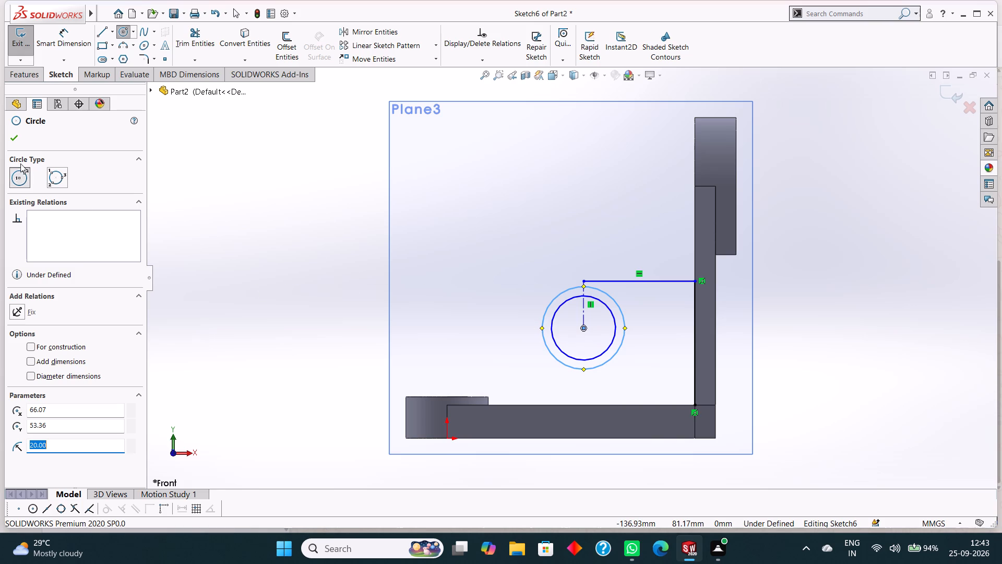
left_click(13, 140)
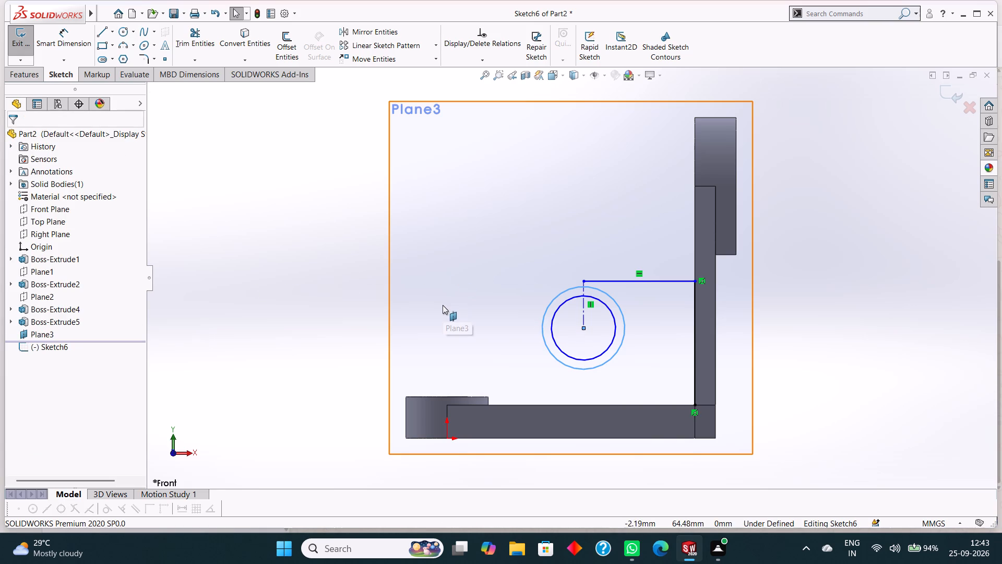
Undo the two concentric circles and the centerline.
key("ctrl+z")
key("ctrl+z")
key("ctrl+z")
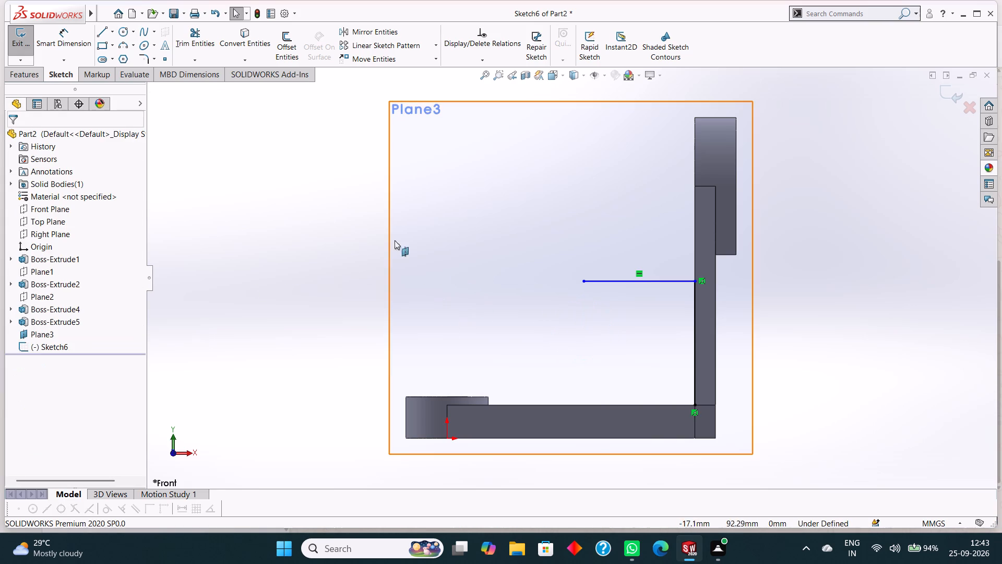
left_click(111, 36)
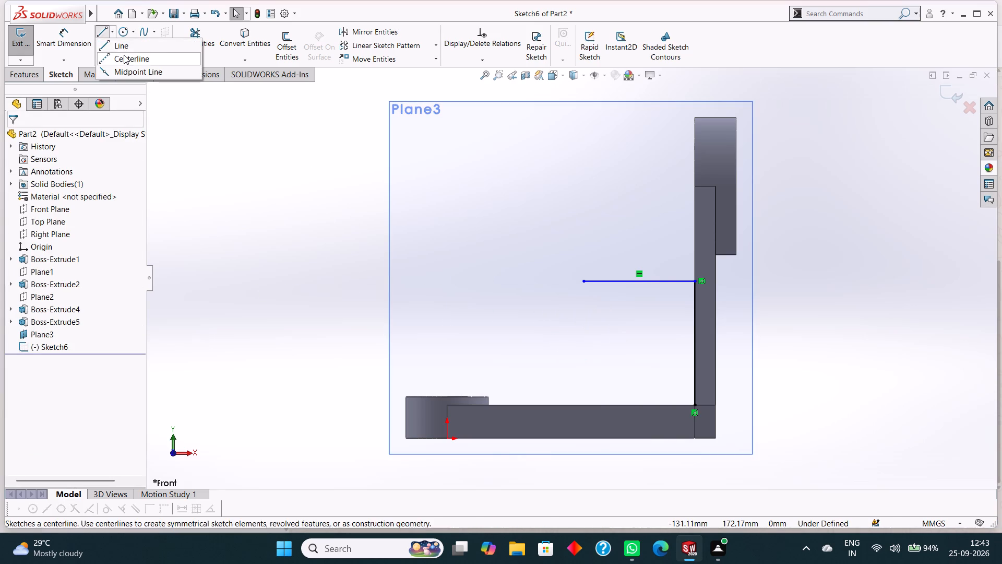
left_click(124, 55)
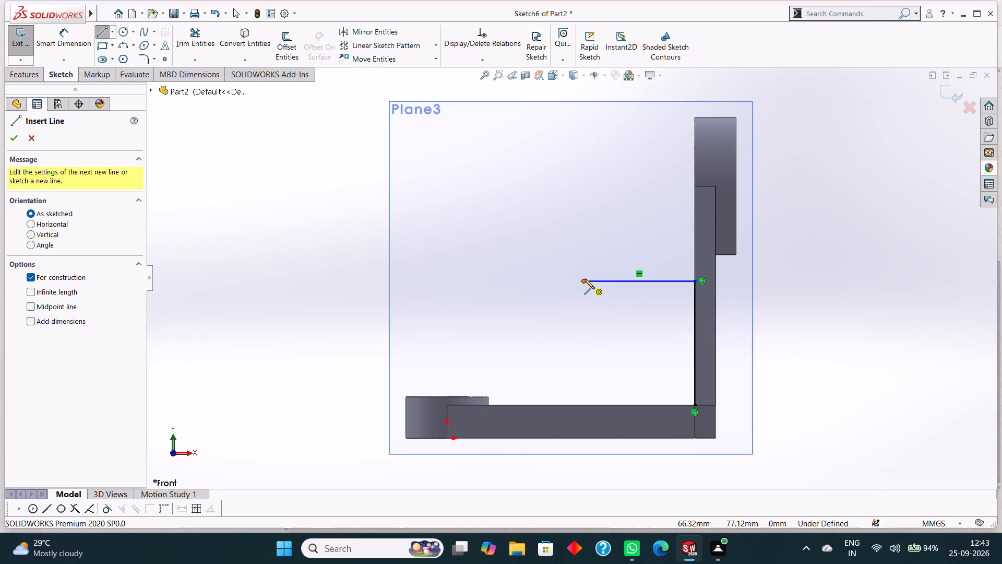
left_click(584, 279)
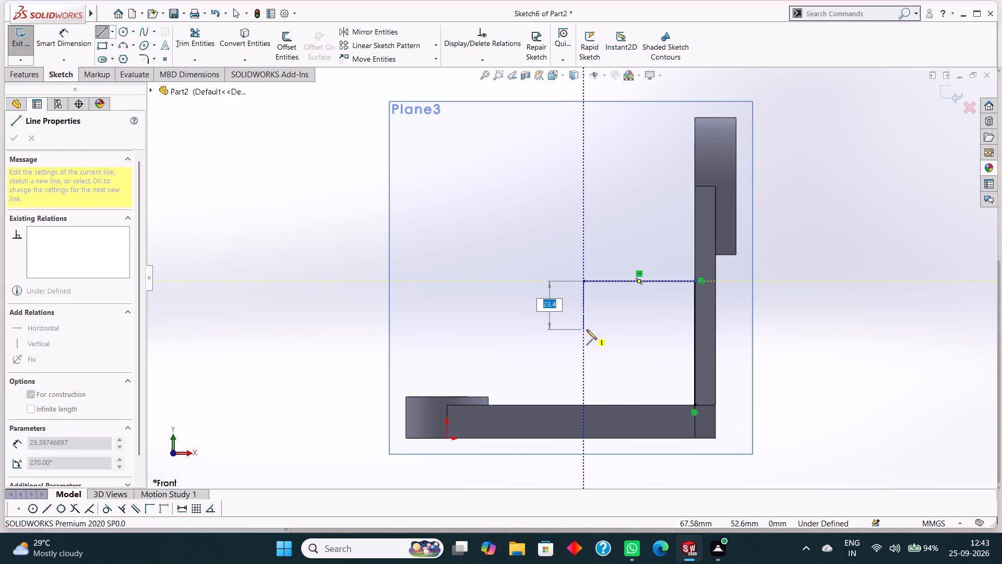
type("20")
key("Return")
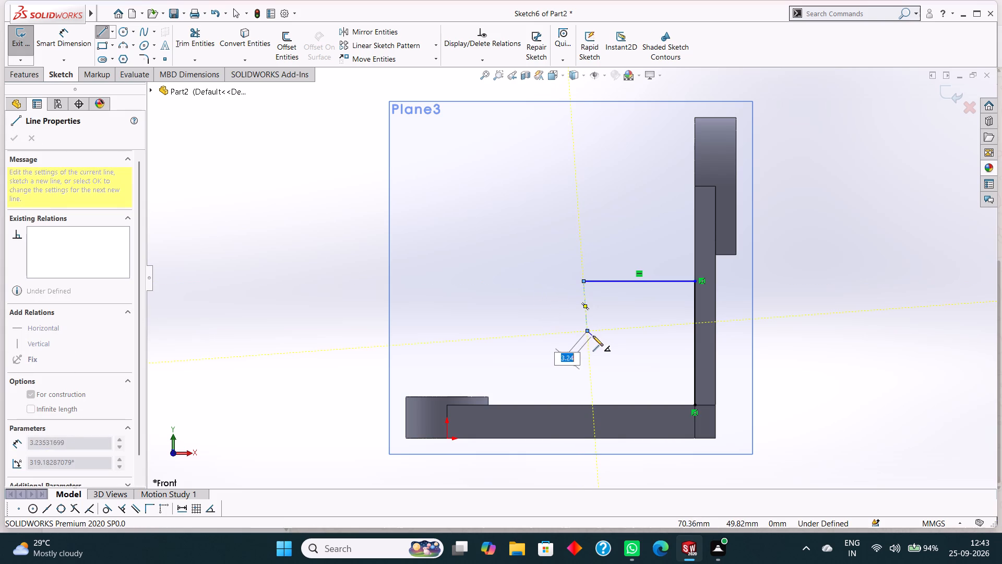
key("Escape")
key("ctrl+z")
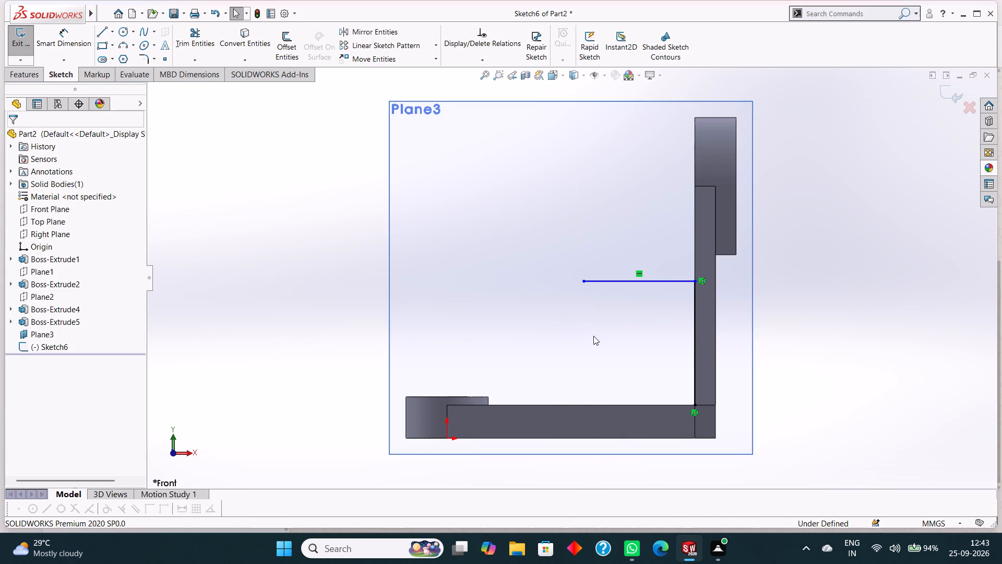
Draw a 20 mm vertical centerline downward from the free end of the horizontal sketch line.
left_click(114, 33)
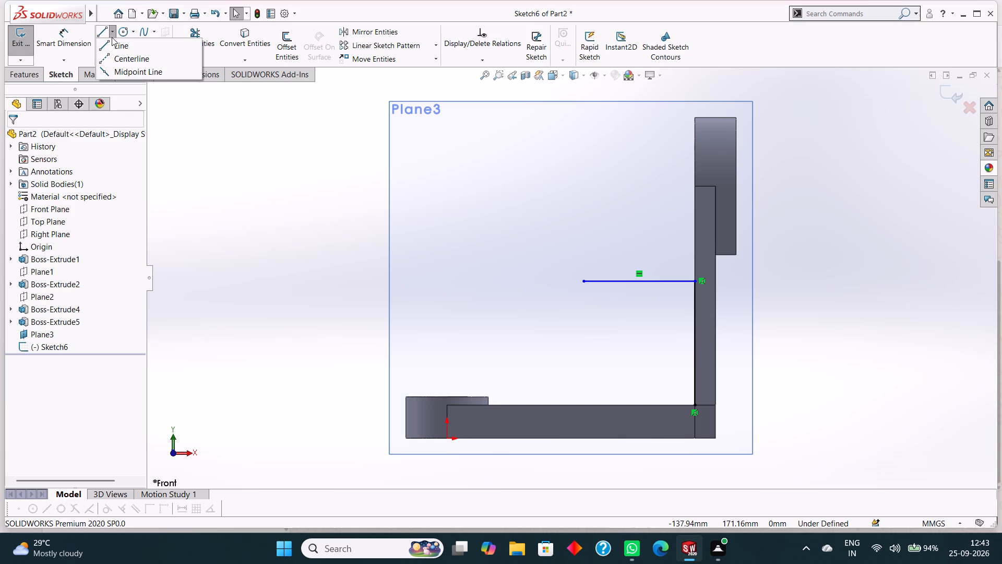
left_click(113, 59)
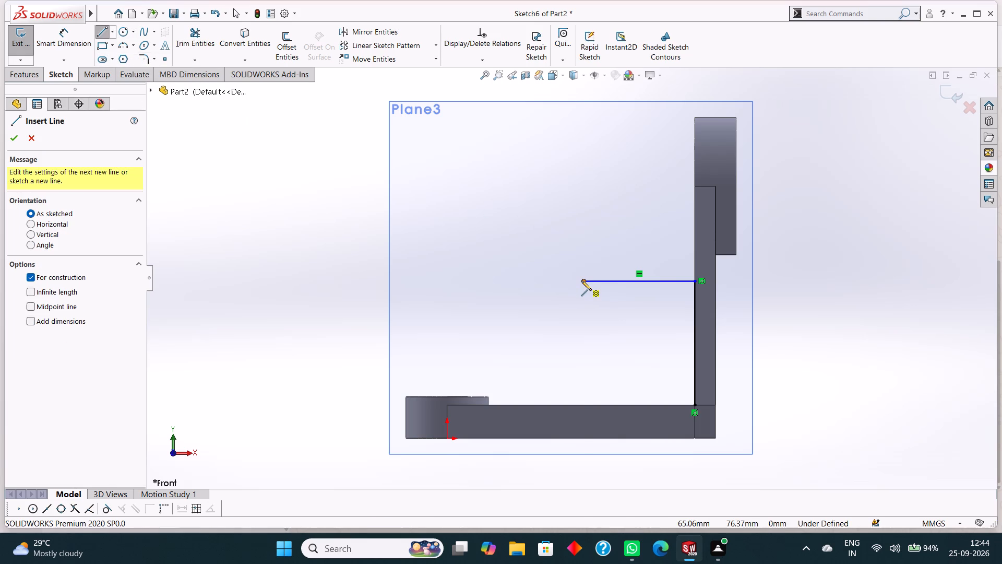
left_click(581, 280)
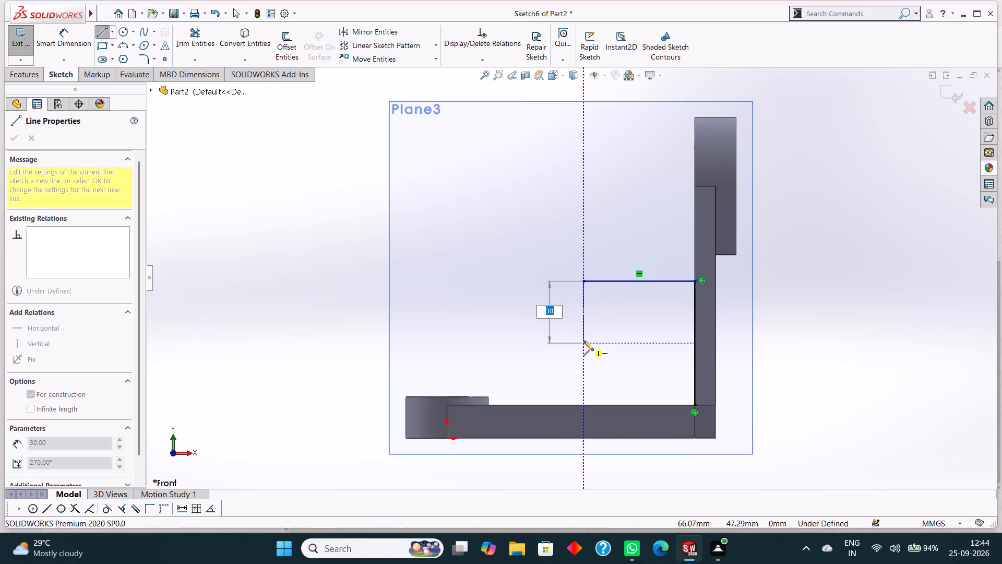
type("20")
key("Return")
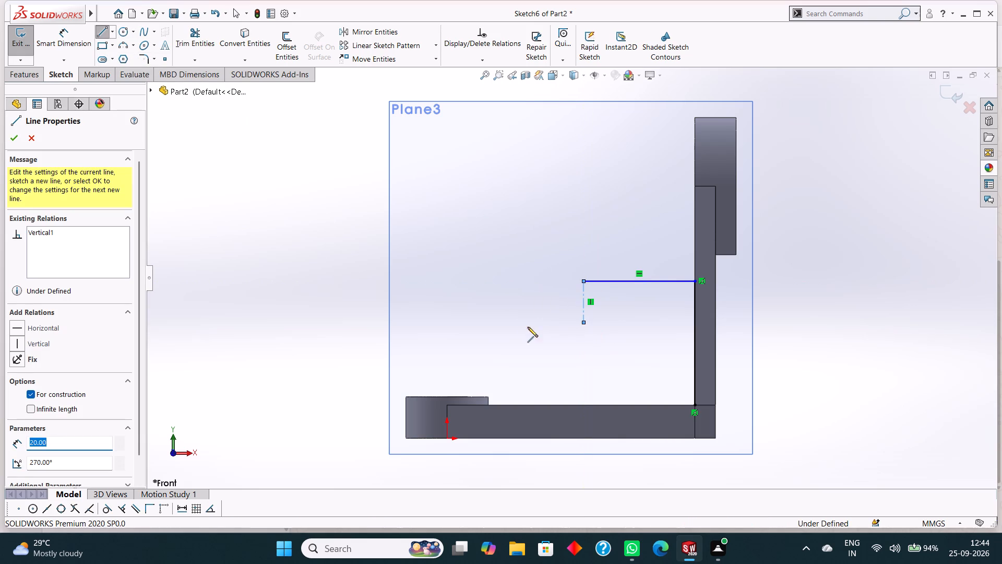
right_click(518, 308)
left_click(539, 316)
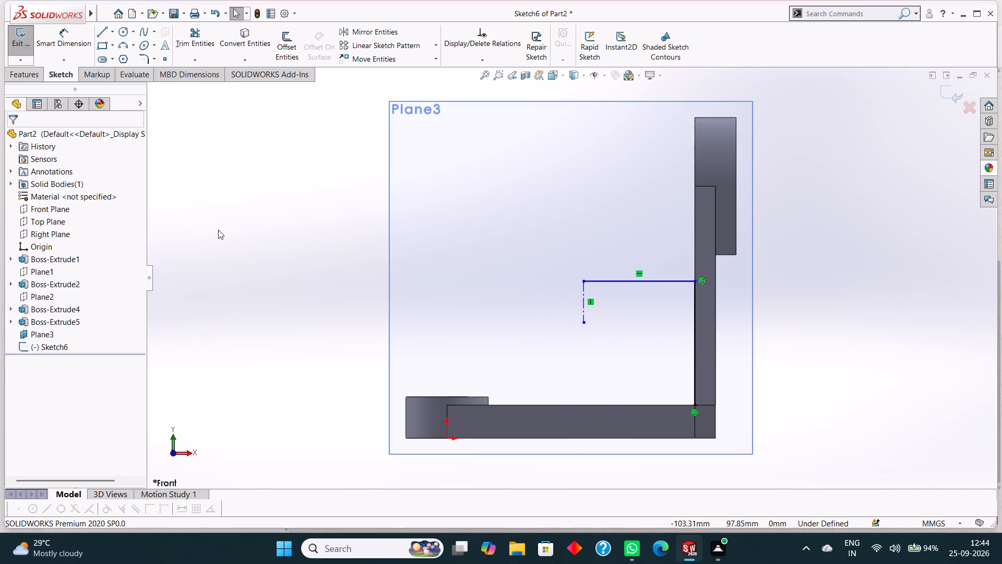
Draw two concentric circles of radius 10 mm and 20 mm centred on the centerline's lower end.
left_click(118, 30)
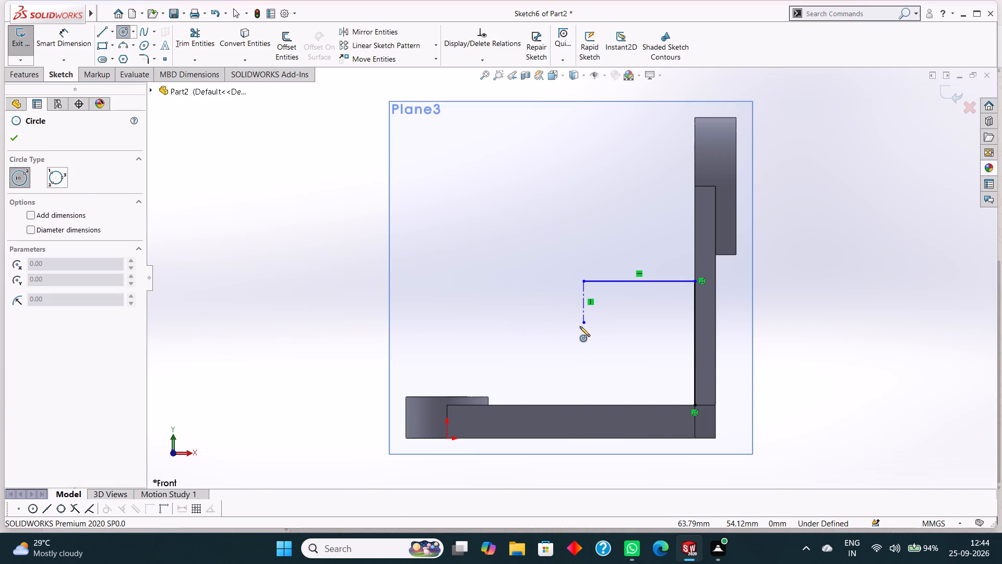
left_click(584, 322)
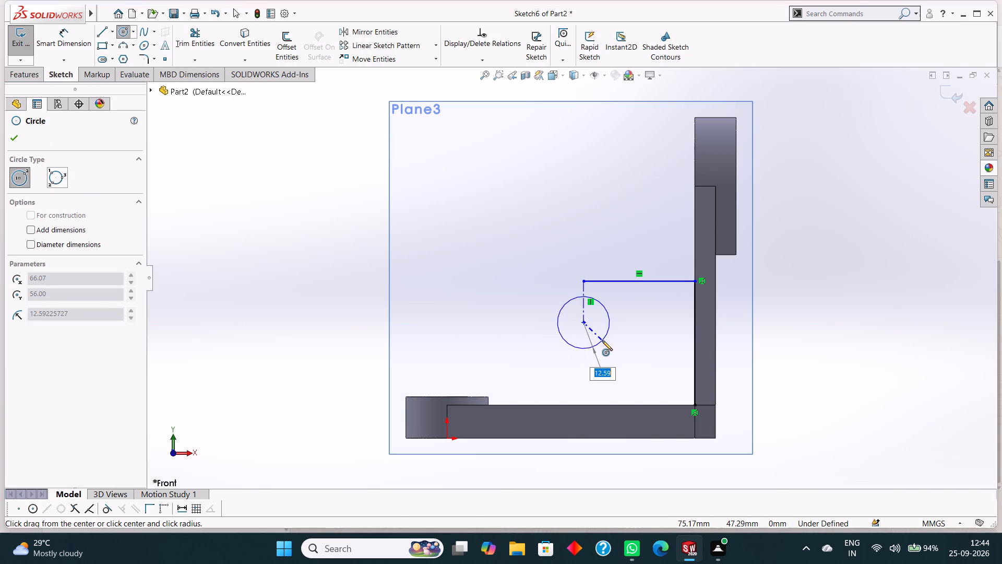
type("10")
key("Return")
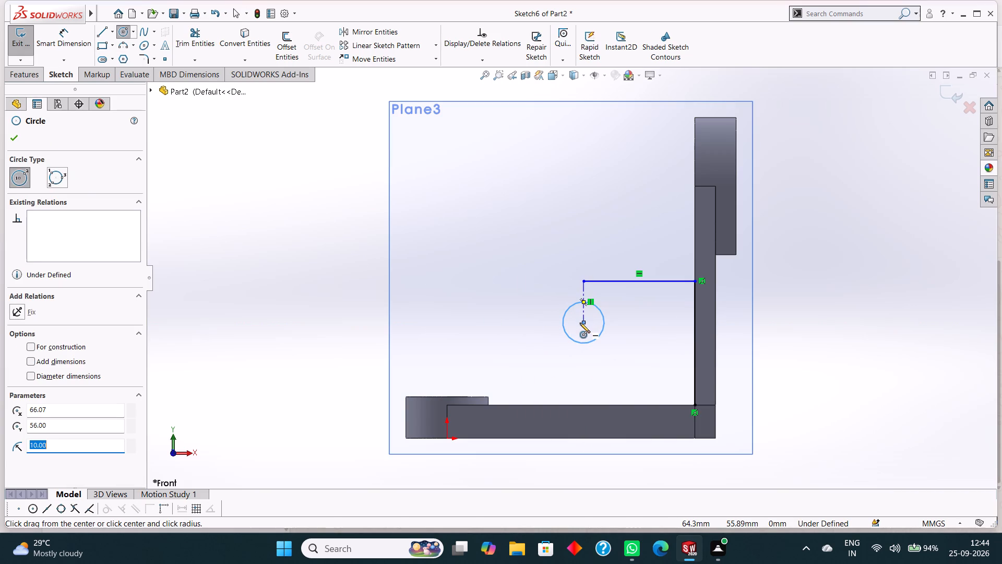
left_click(582, 324)
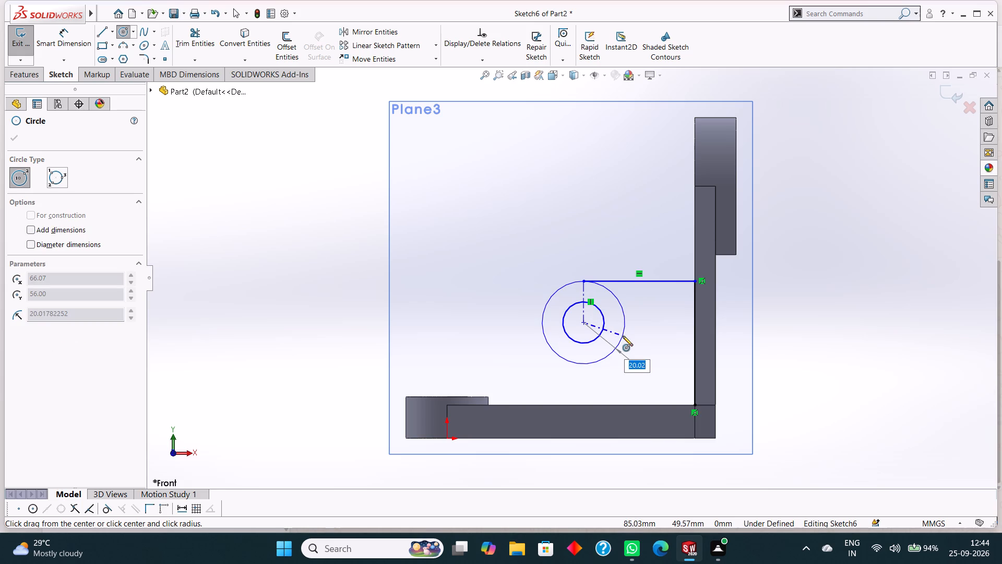
type("20")
key("Return")
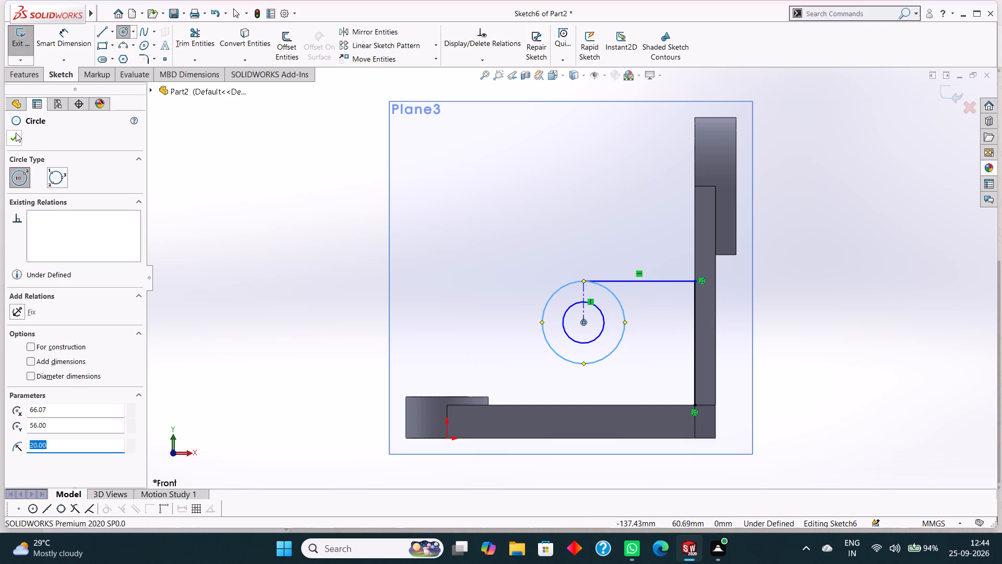
left_click(17, 134)
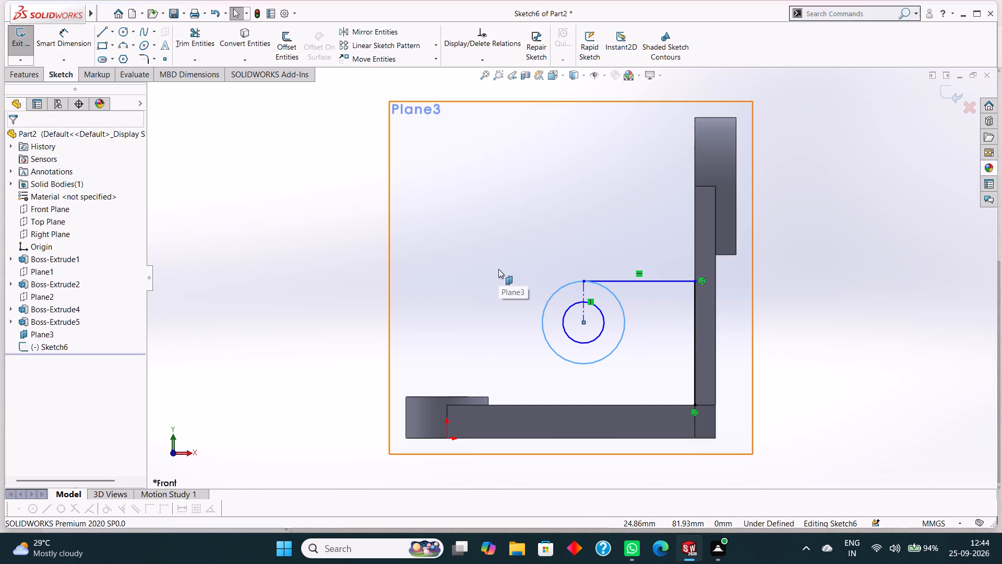
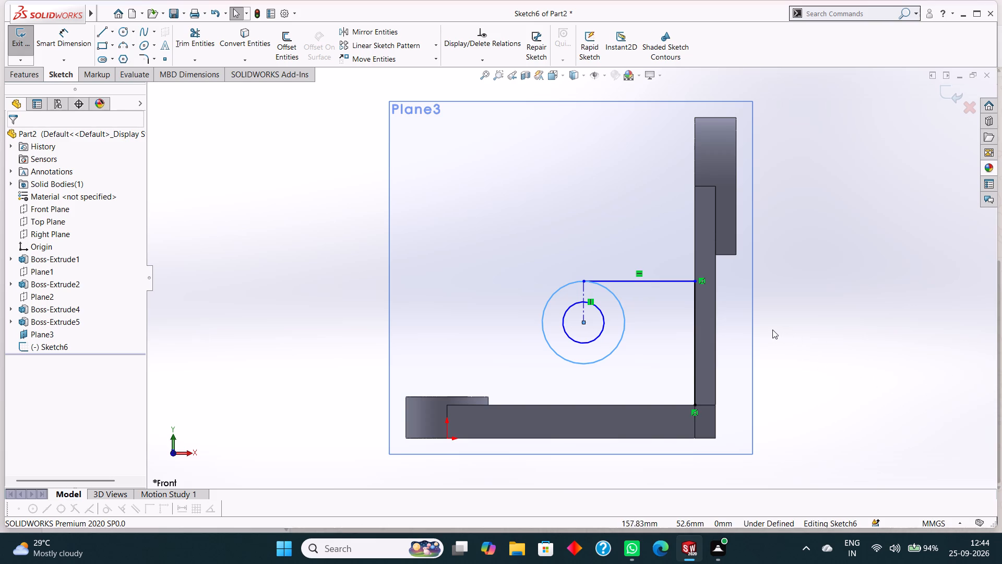
Delete the horizontal line and the 60 mm vertical line along the upright plate from the sketch.
right_click(659, 283)
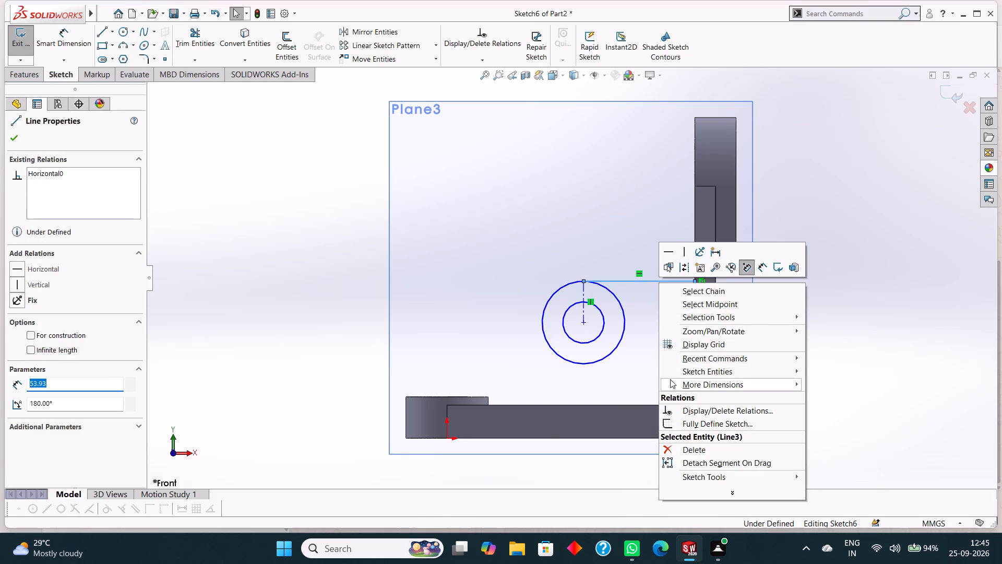
left_click(687, 450)
right_click(695, 322)
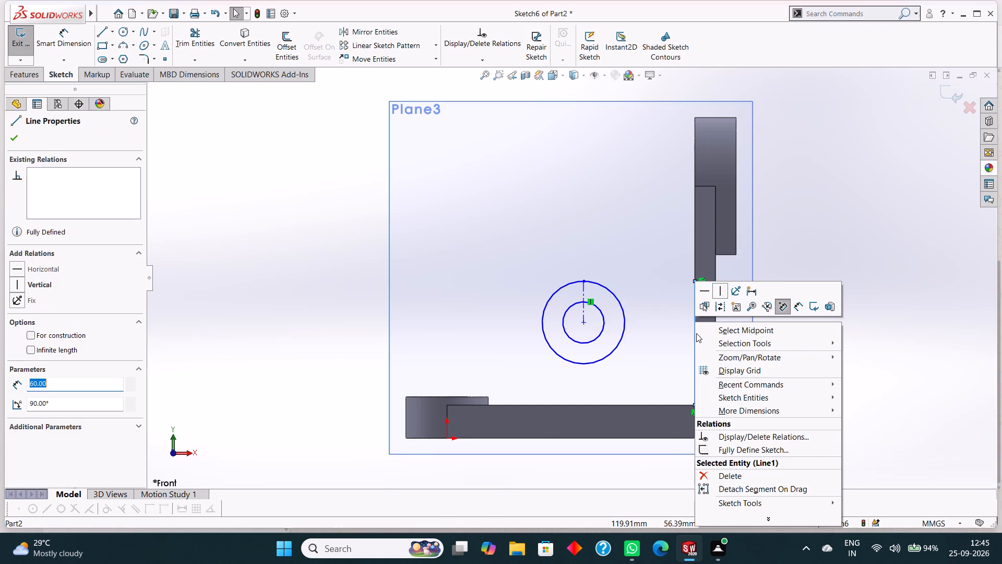
left_click(723, 477)
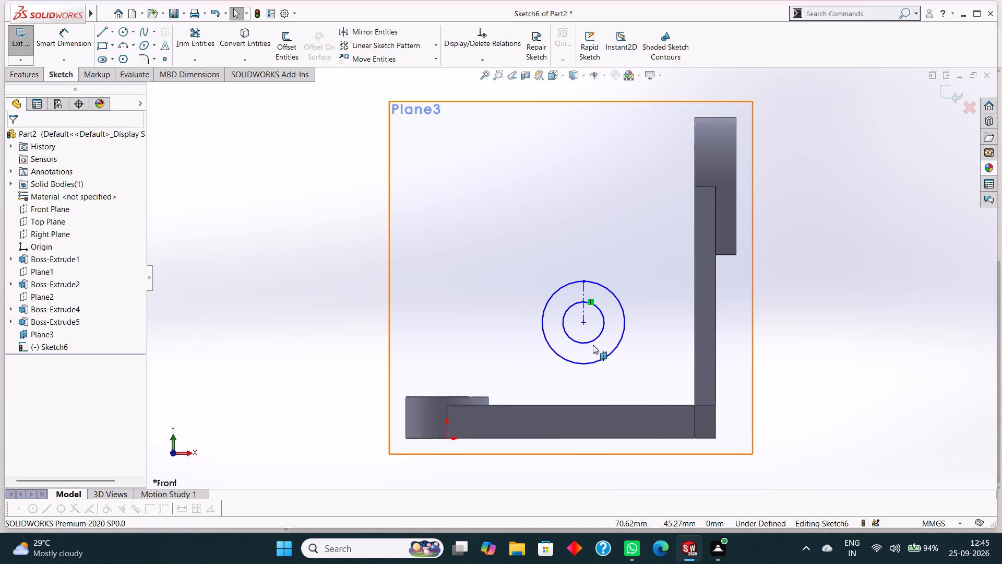
Extrude the concentric-circle ring profile 25 mm with a Mid Plane end condition, merging the result.
left_click(29, 71)
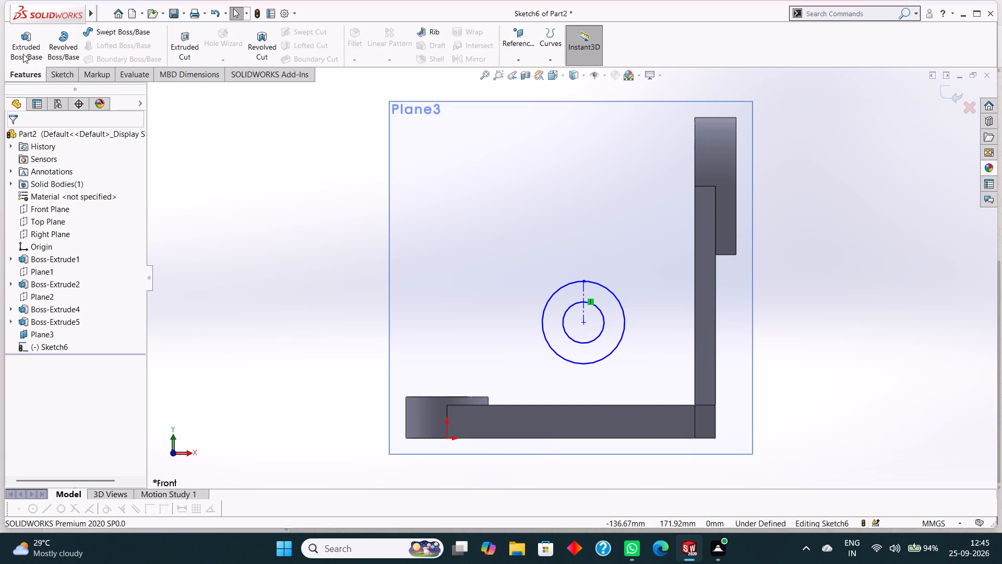
left_click(19, 42)
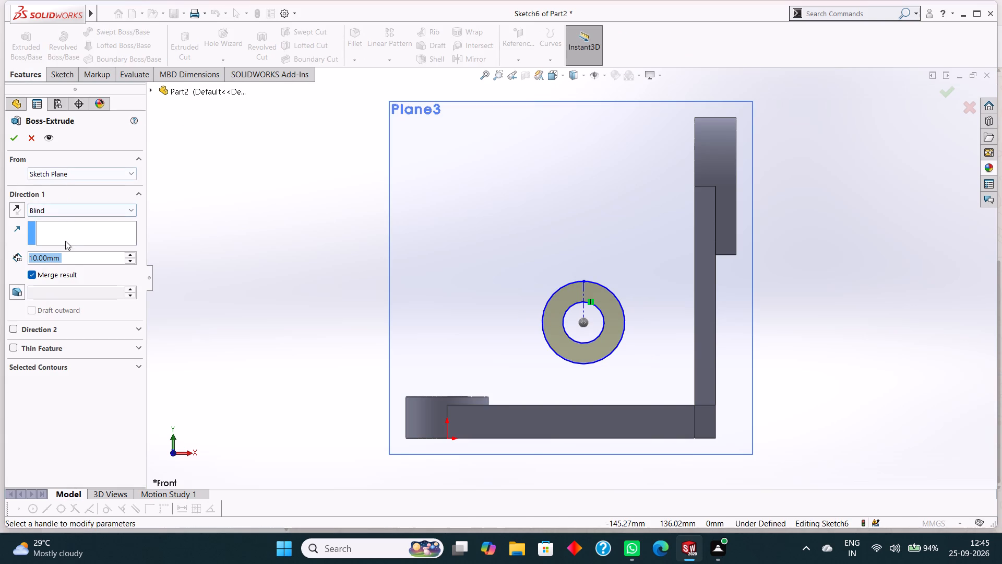
left_click(82, 205)
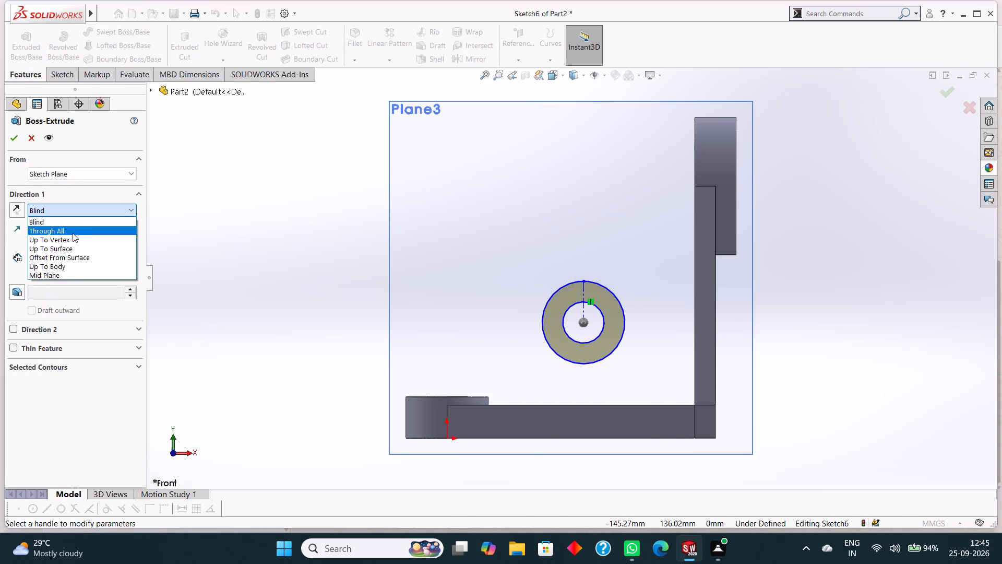
left_click(71, 271)
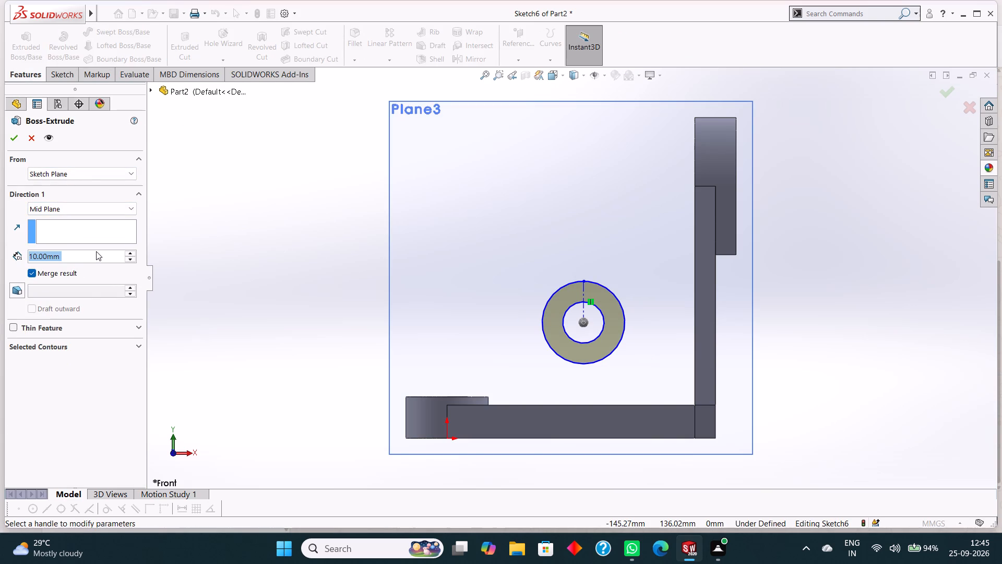
type("25")
key("Return")
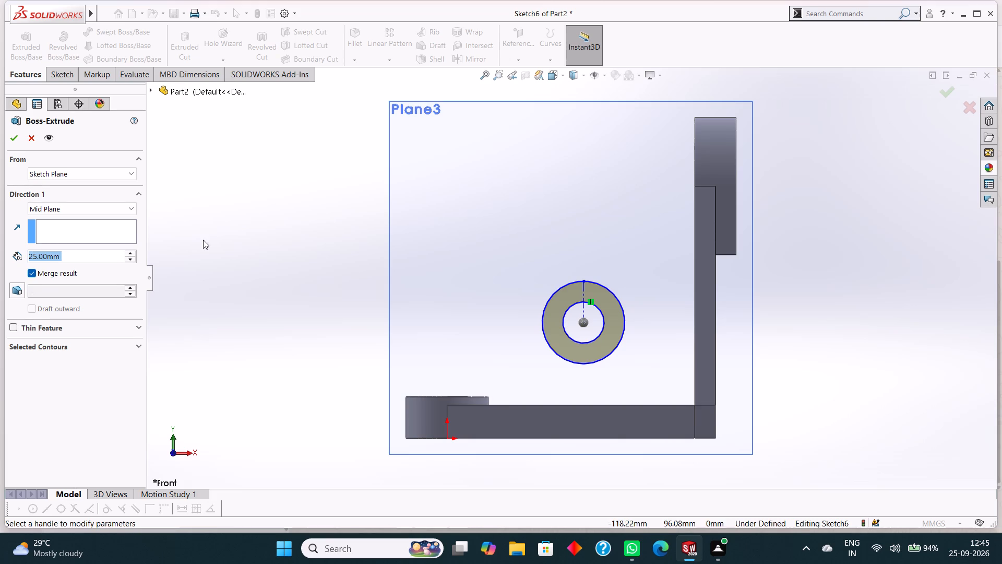
middle_click_drag(218, 248, 284, 315)
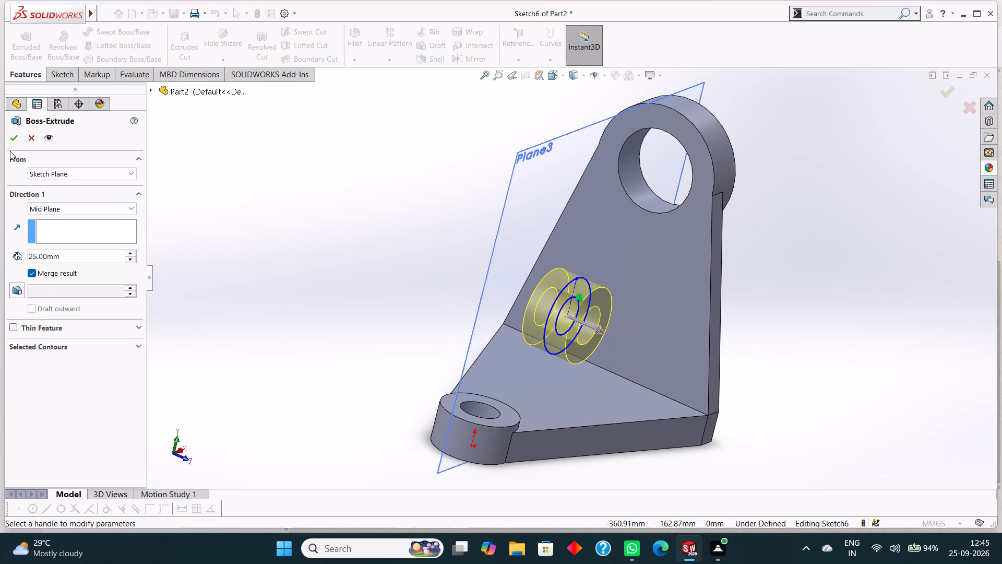
left_click(10, 144)
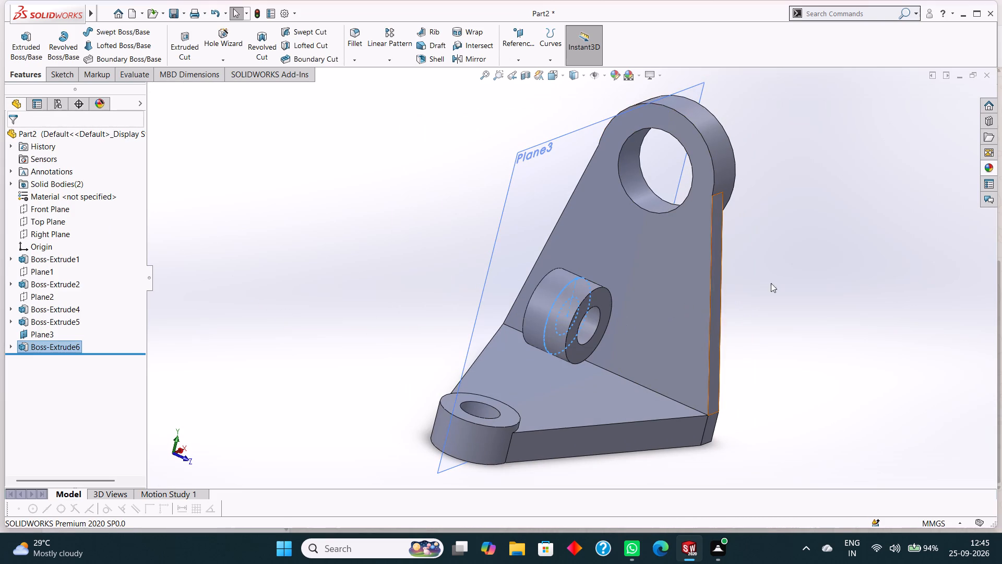
left_click(832, 276)
On Plane3, sketch connected lines from the ring's top to the upright plate, down 60 mm, along the base 100 mm, and up to the ring's edge.
middle_click_drag(837, 275, 808, 252)
left_click(607, 120)
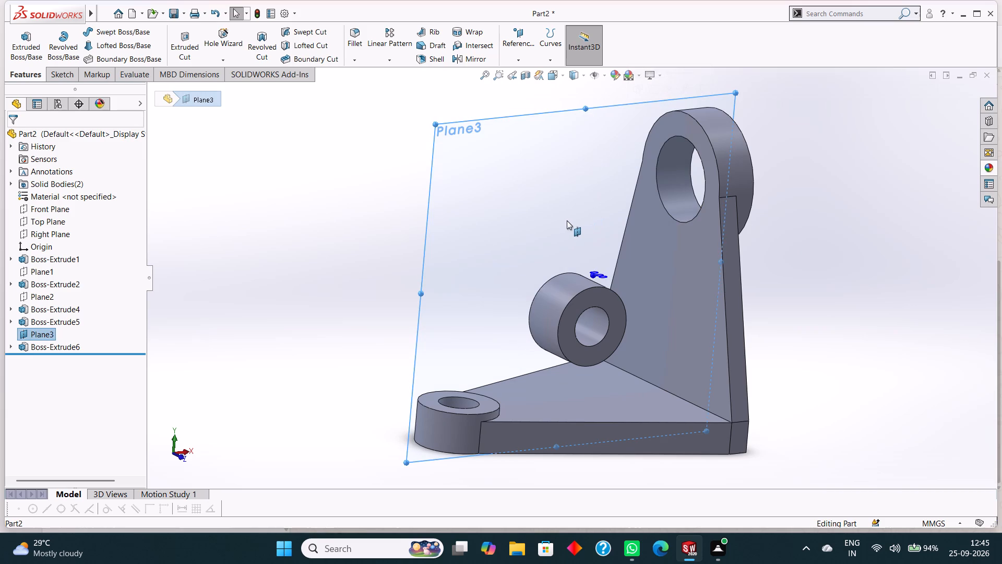
key("ctrl+8")
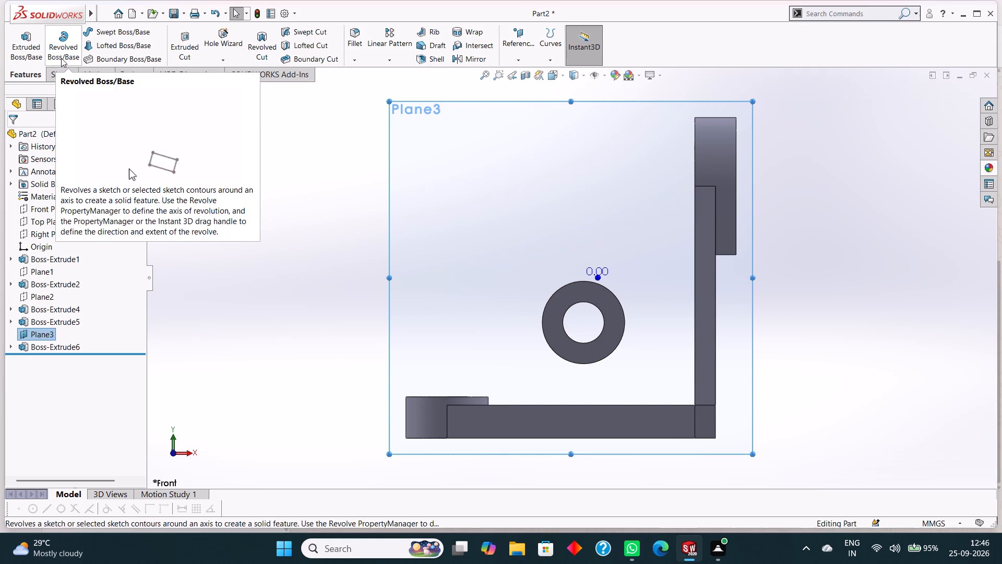
right_click(493, 178)
left_click(518, 160)
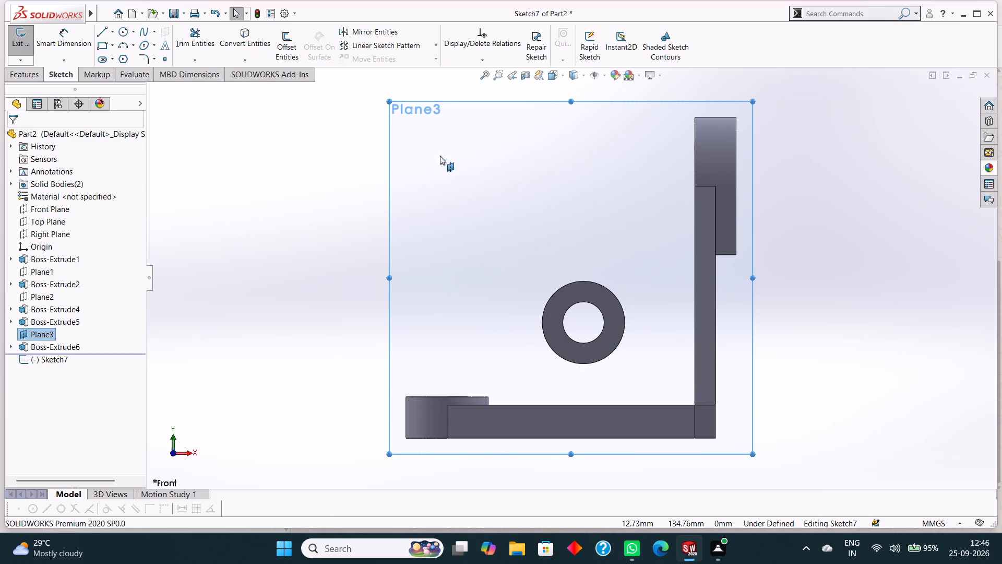
left_click(105, 30)
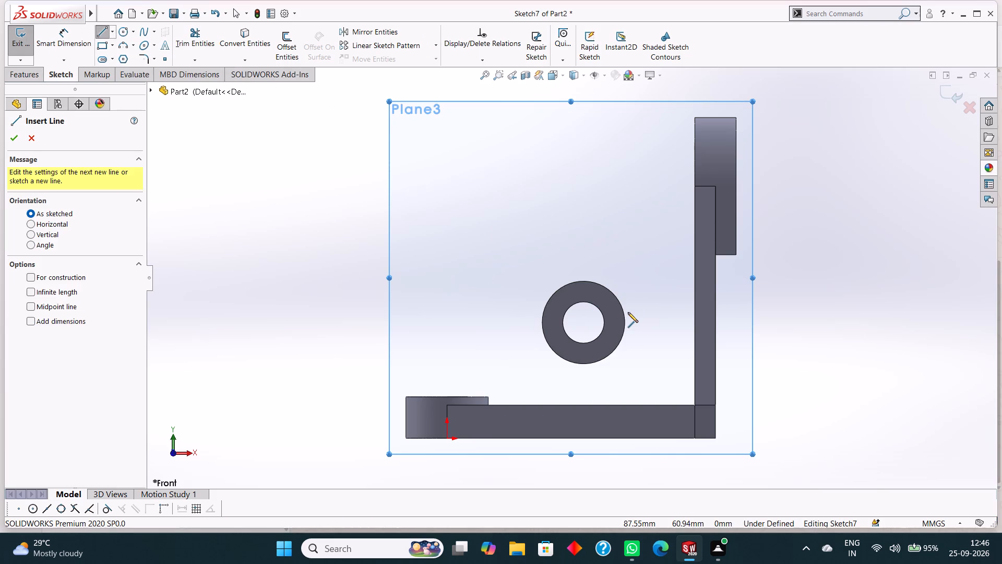
left_click(583, 282)
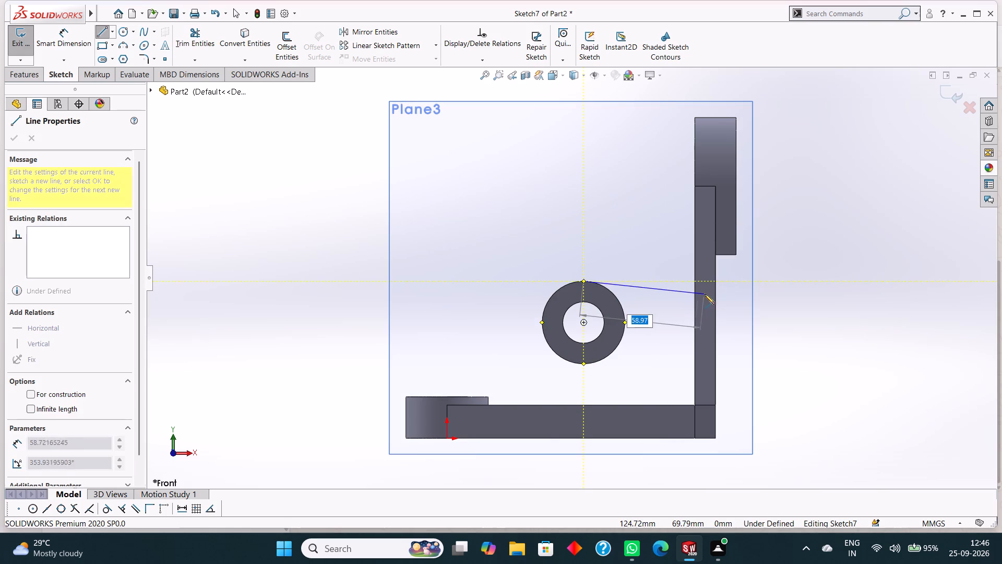
left_click(695, 281)
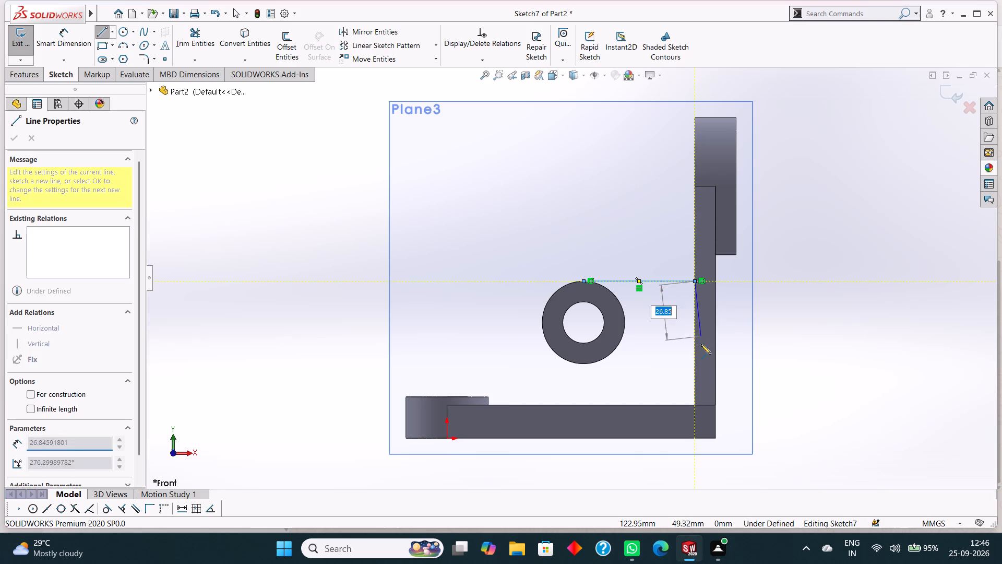
left_click(694, 404)
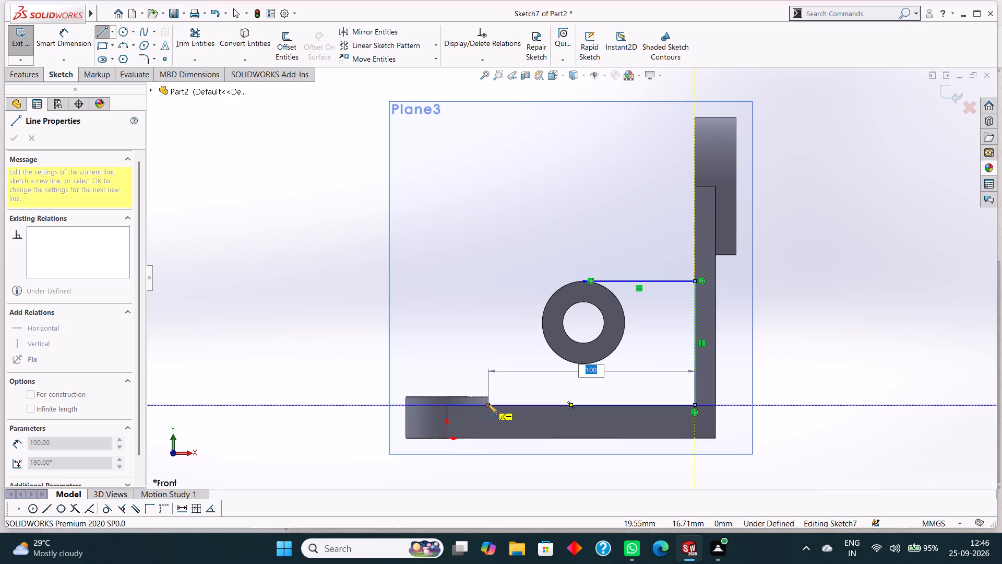
left_click(487, 404)
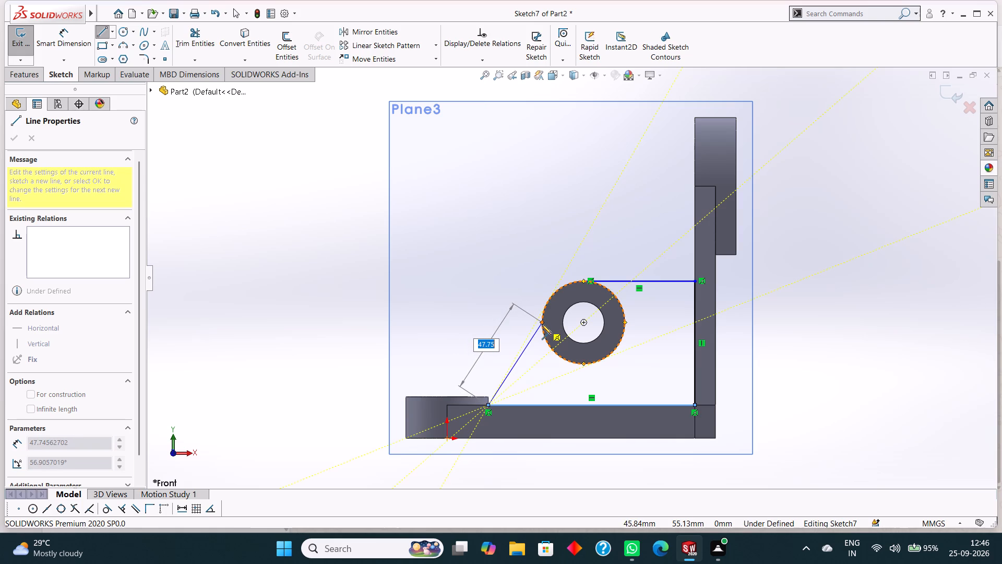
left_click(542, 325)
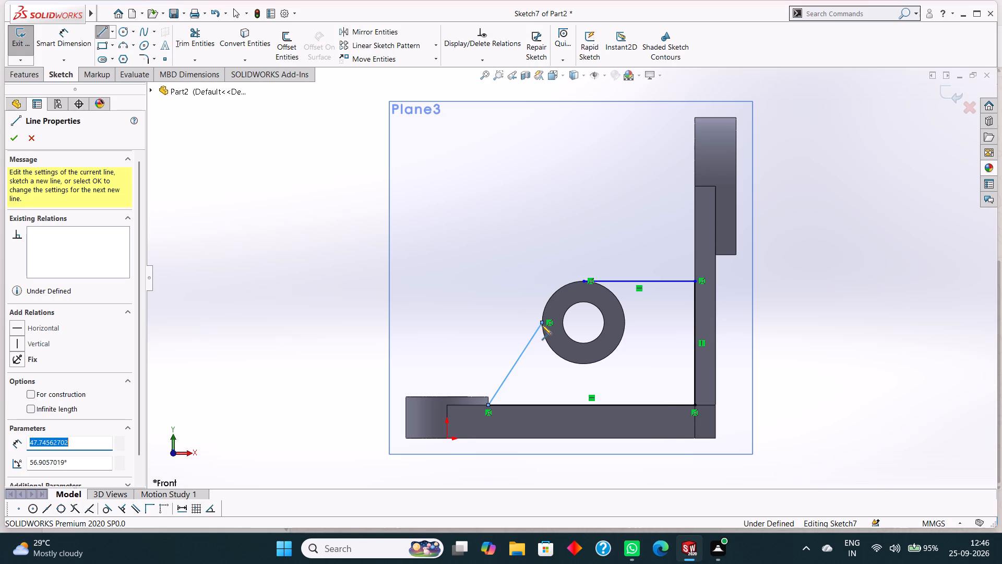
right_click(499, 292)
left_click(528, 298)
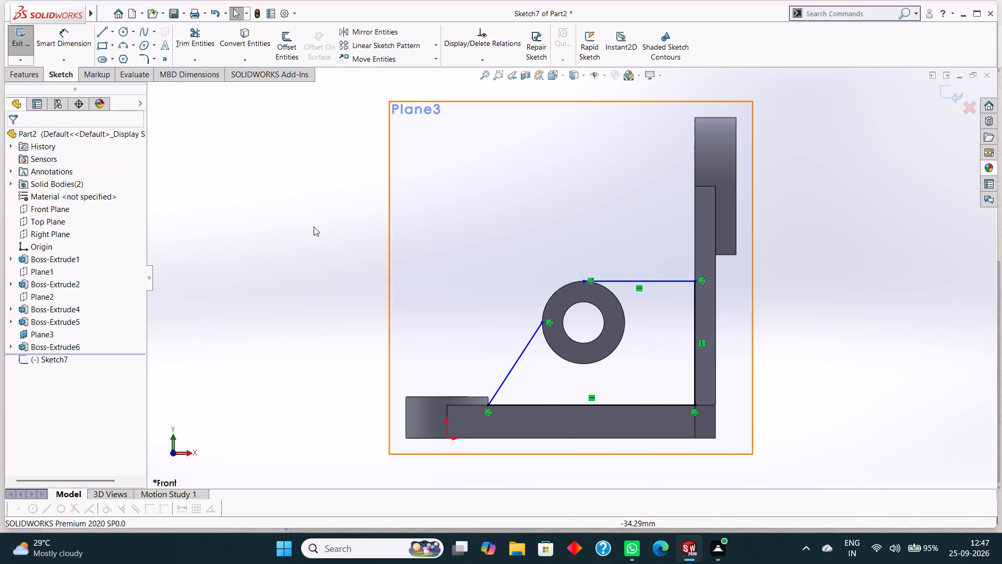
Close the profile with a 20 mm radius three-point arc along the ring's outer edge, joining the sloped and horizontal lines.
left_click(119, 46)
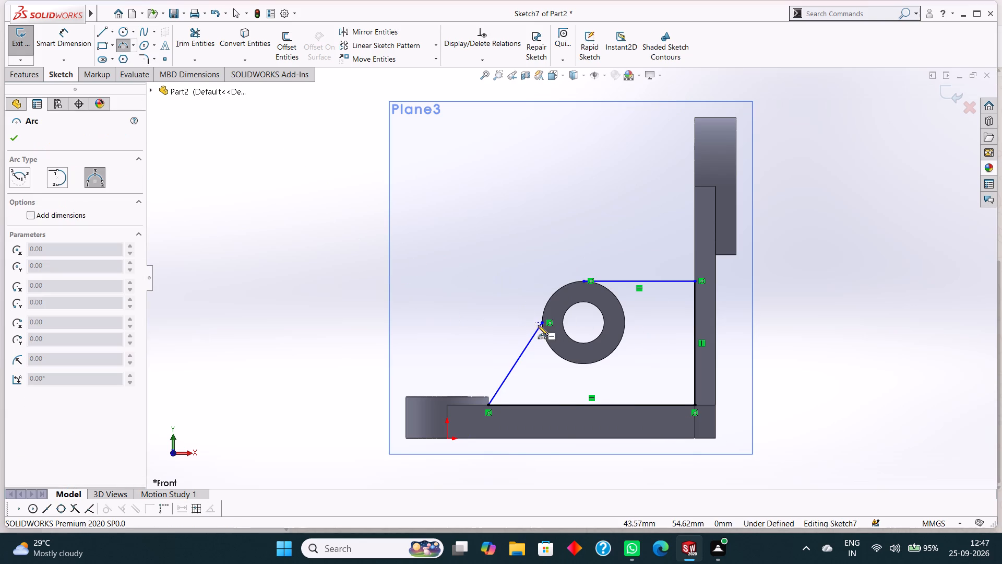
left_click(543, 321)
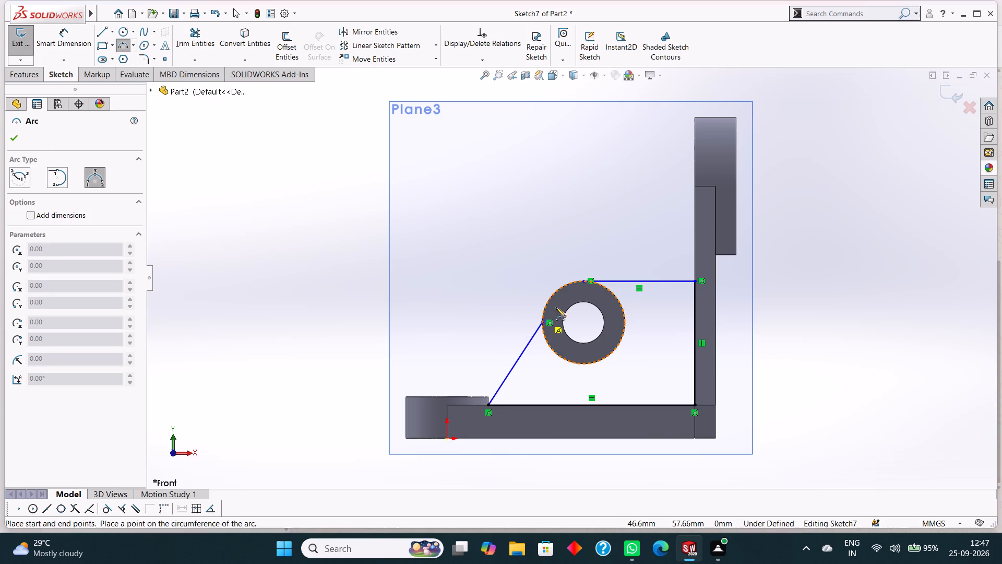
left_click(583, 282)
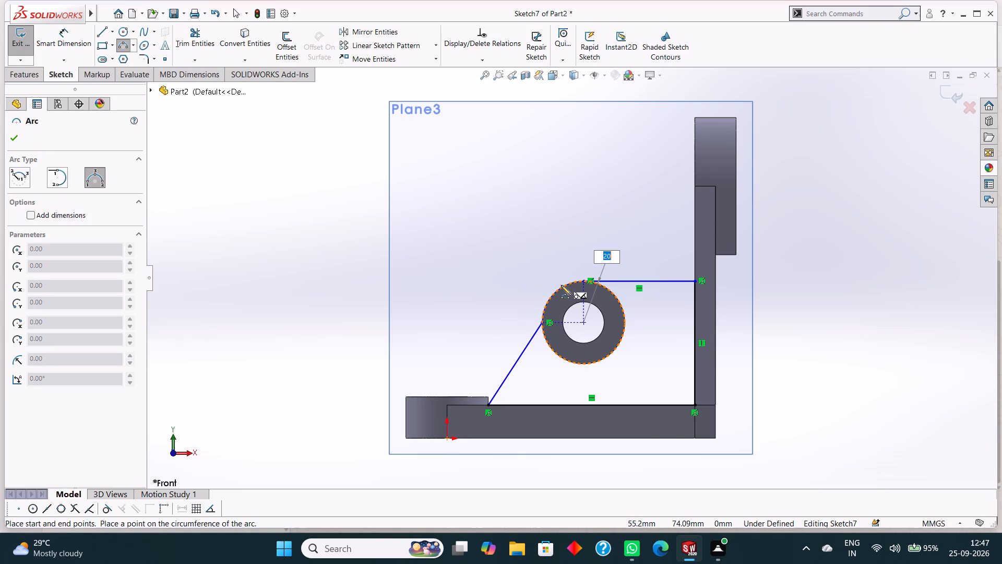
left_click(560, 286)
right_click(808, 302)
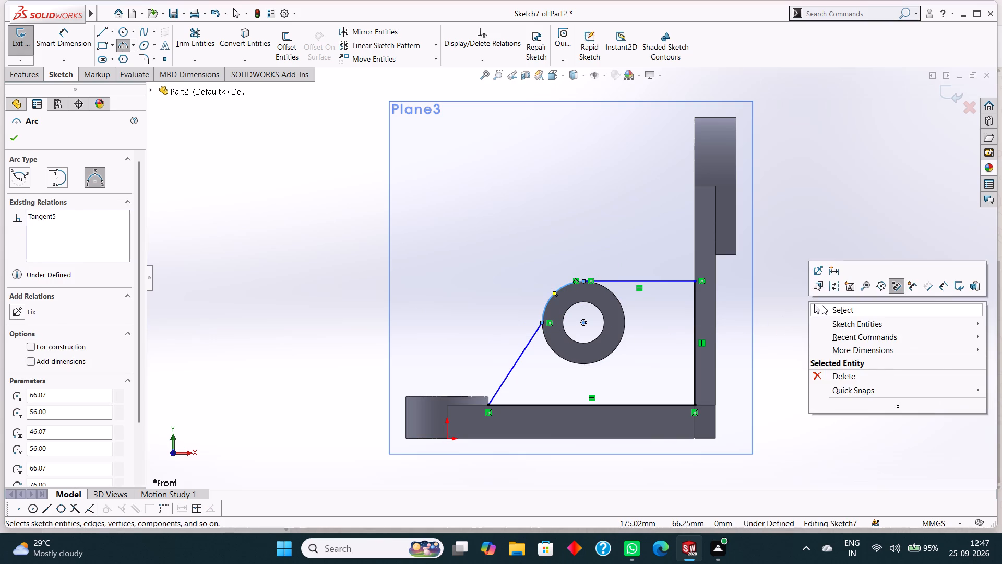
left_click(826, 308)
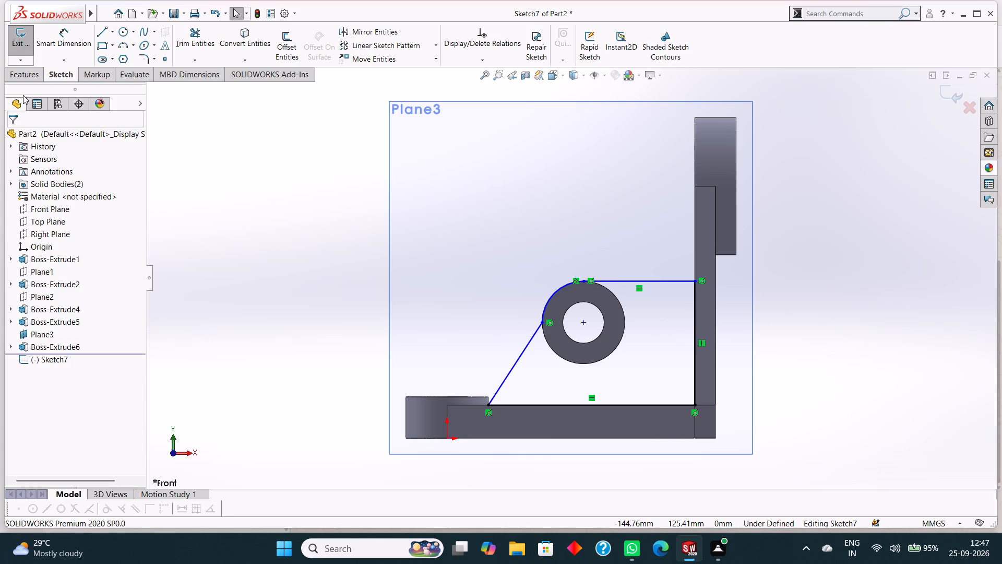
Extrude the closed rib profile 12 mm with a Mid Plane end condition, merging the result.
left_click(19, 76)
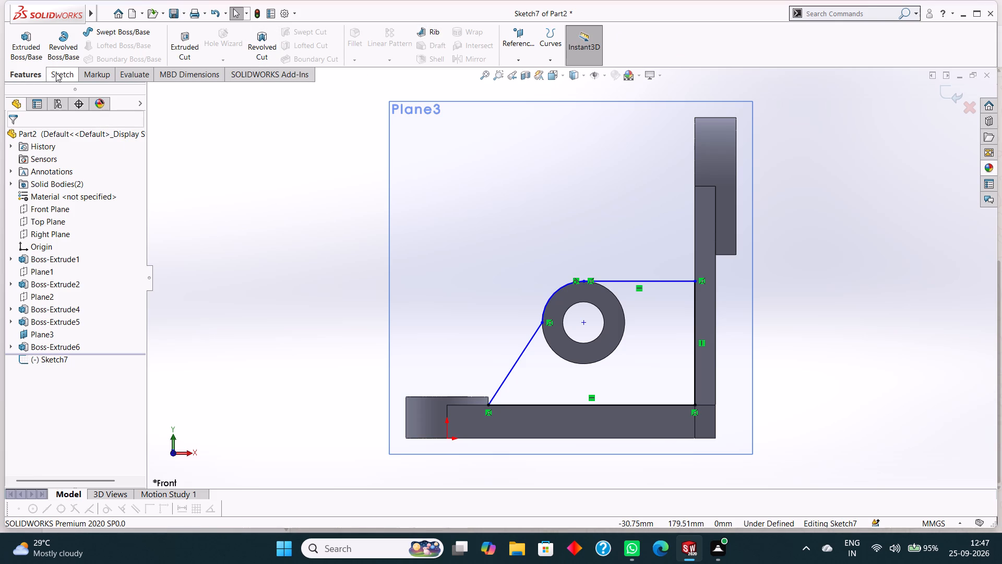
left_click(19, 50)
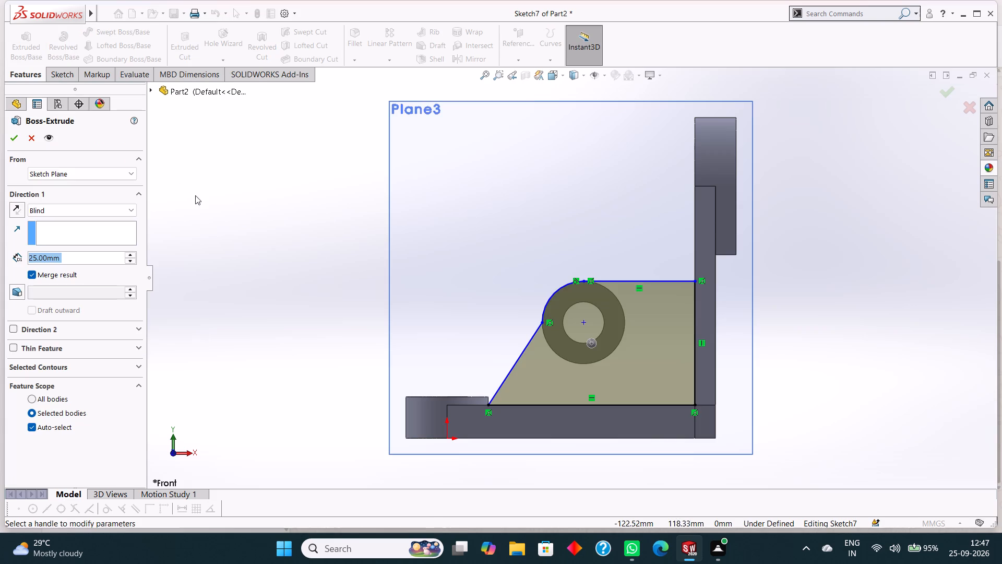
middle_click_drag(195, 196, 266, 280)
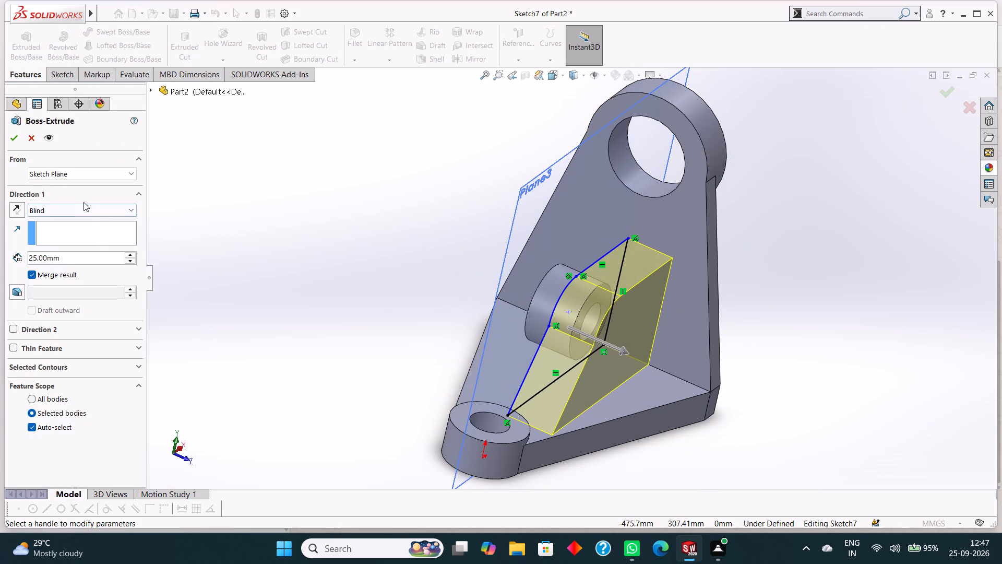
left_click(87, 211)
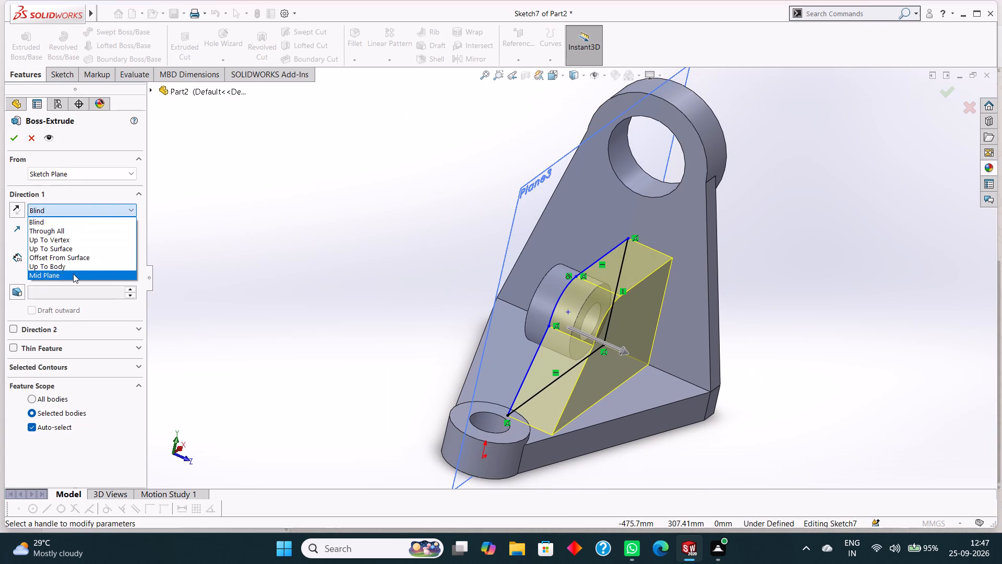
left_click(74, 274)
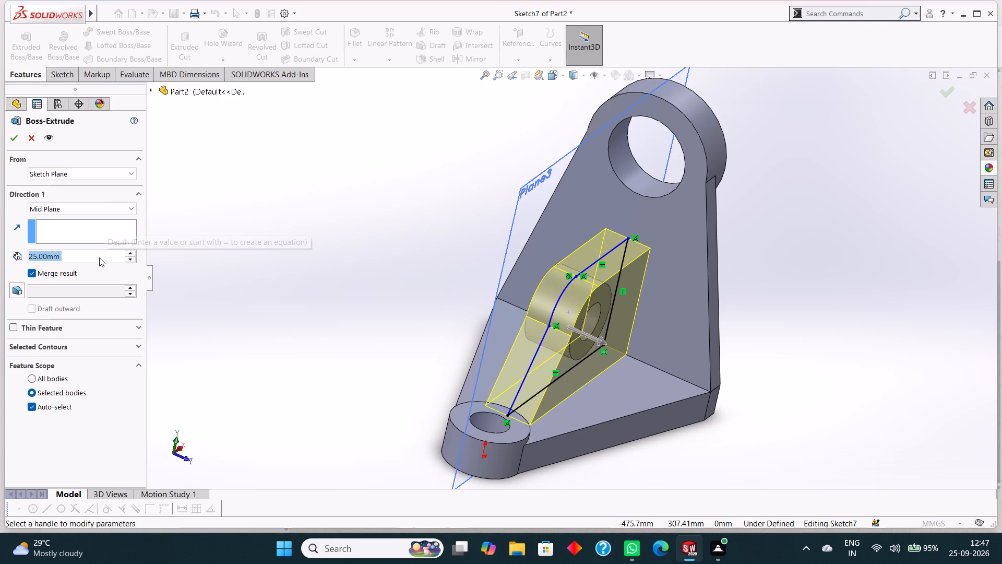
type("12")
key("Return")
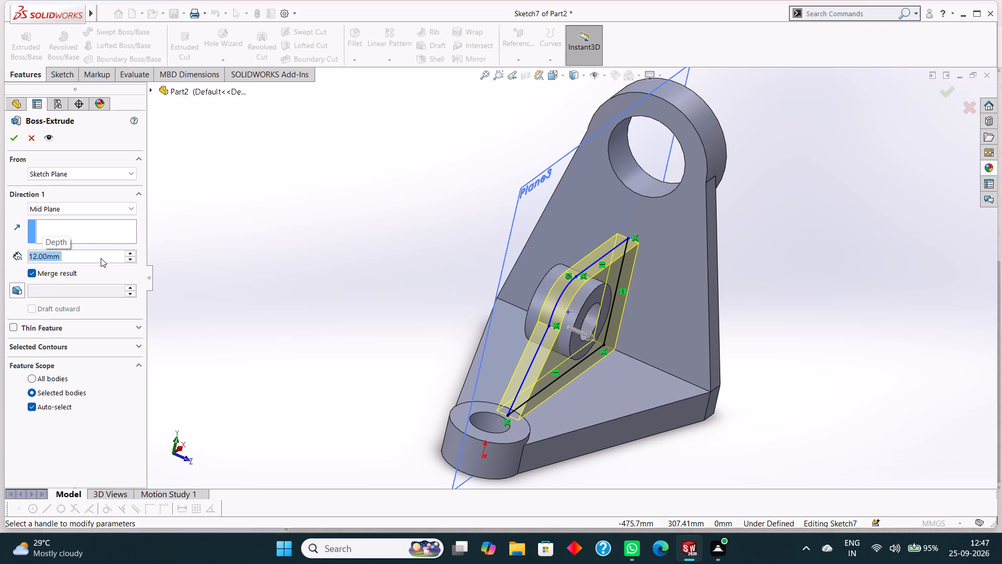
left_click(7, 142)
left_click(784, 304)
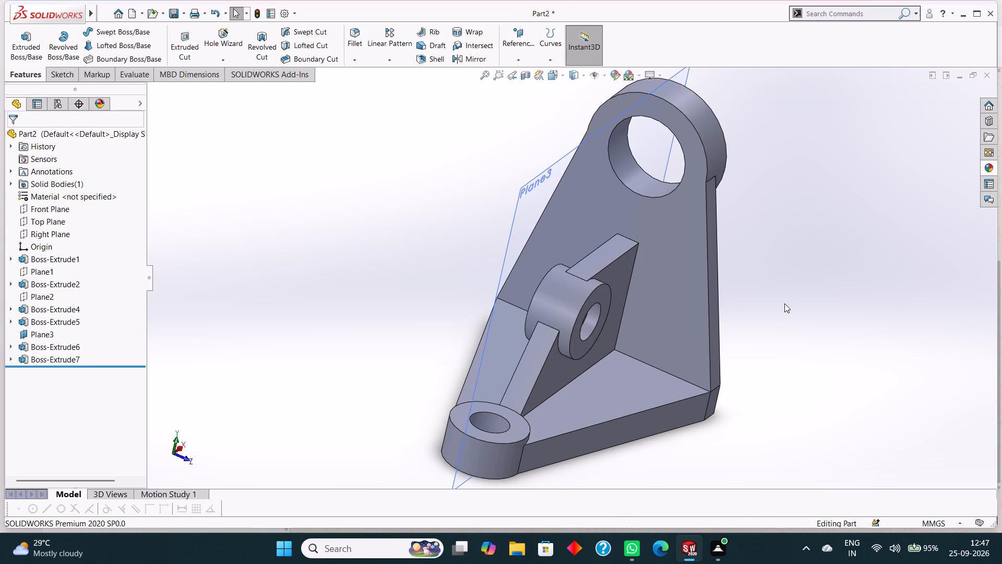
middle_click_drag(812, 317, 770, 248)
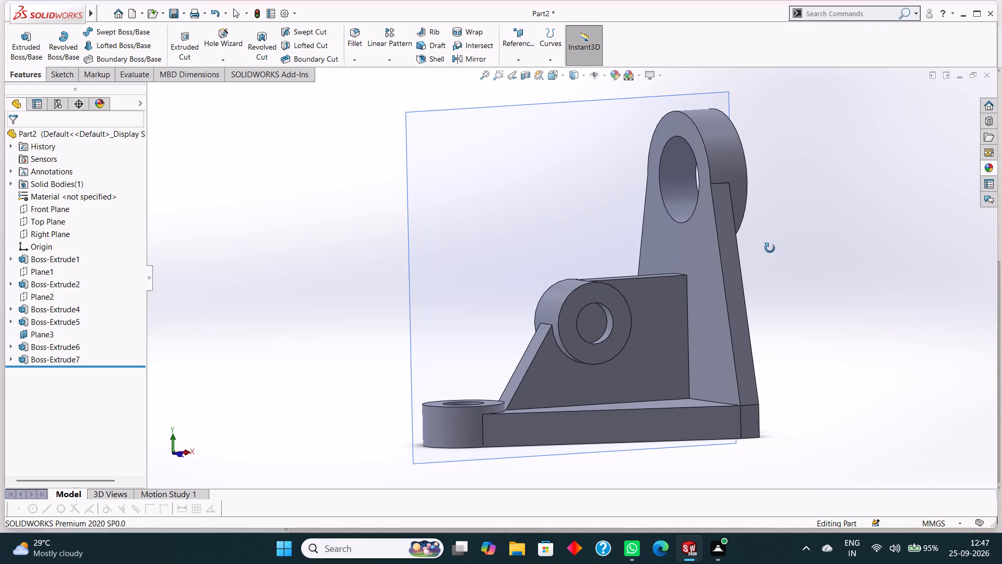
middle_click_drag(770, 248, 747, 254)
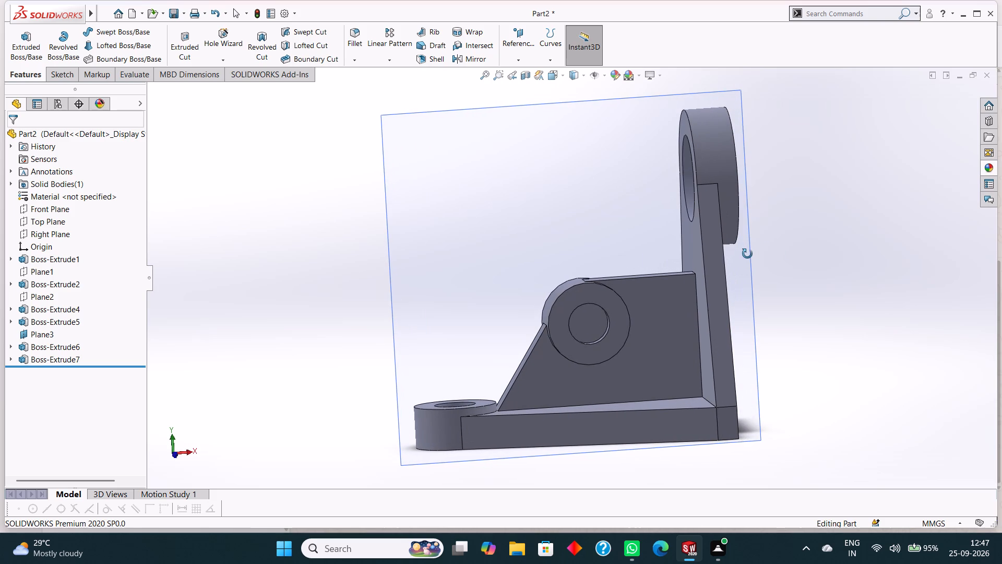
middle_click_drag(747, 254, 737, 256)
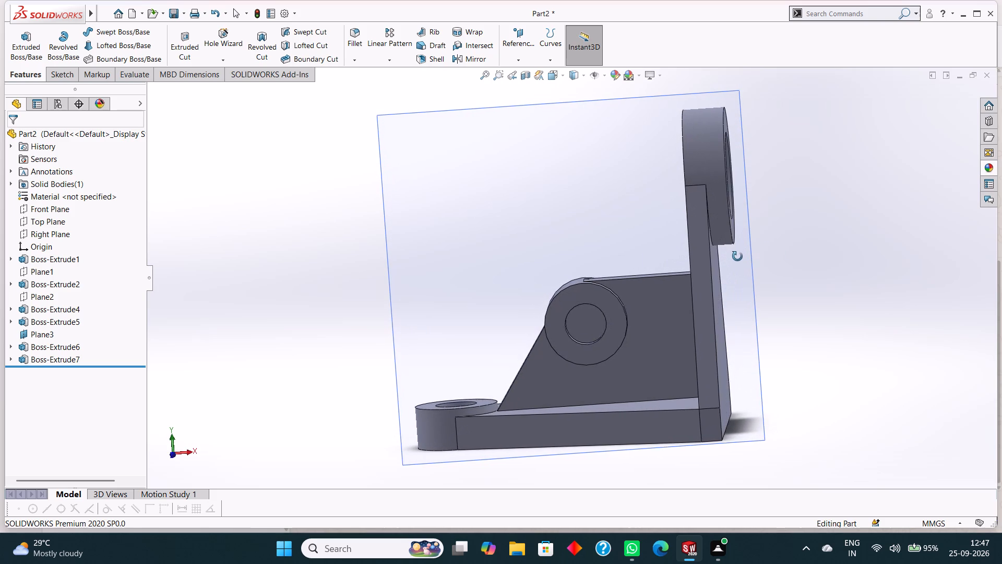
Examine the bracket from several angles, checking the upright ring, the rib with its hollow boss, and the base.
middle_click_drag(737, 256, 719, 264)
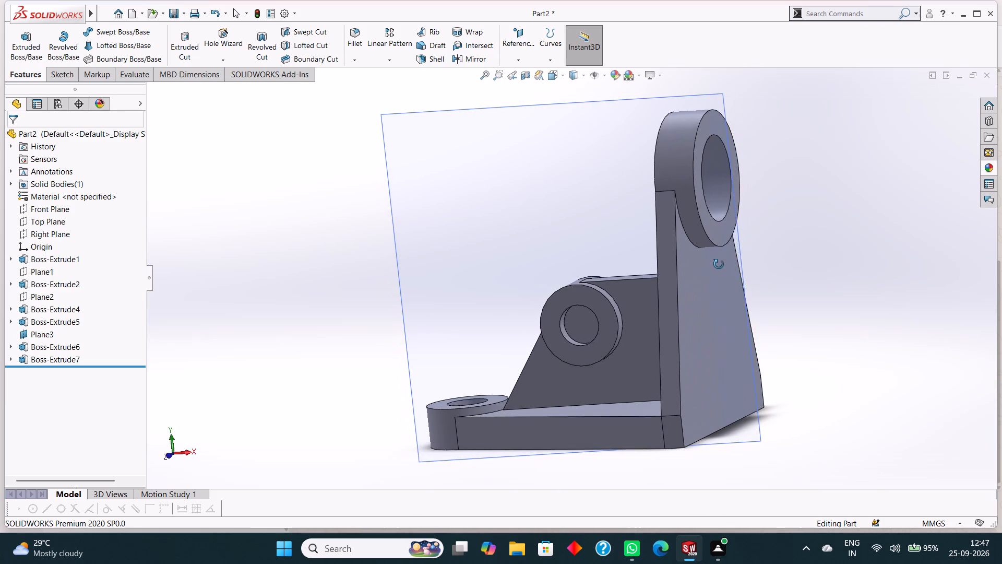
middle_click_drag(719, 264, 731, 254)
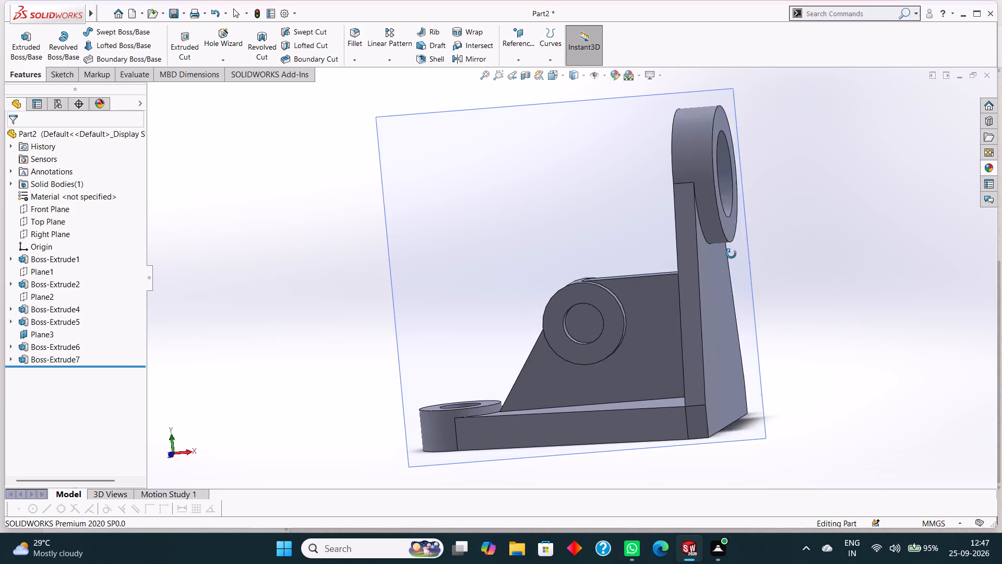
middle_click_drag(731, 254, 765, 325)
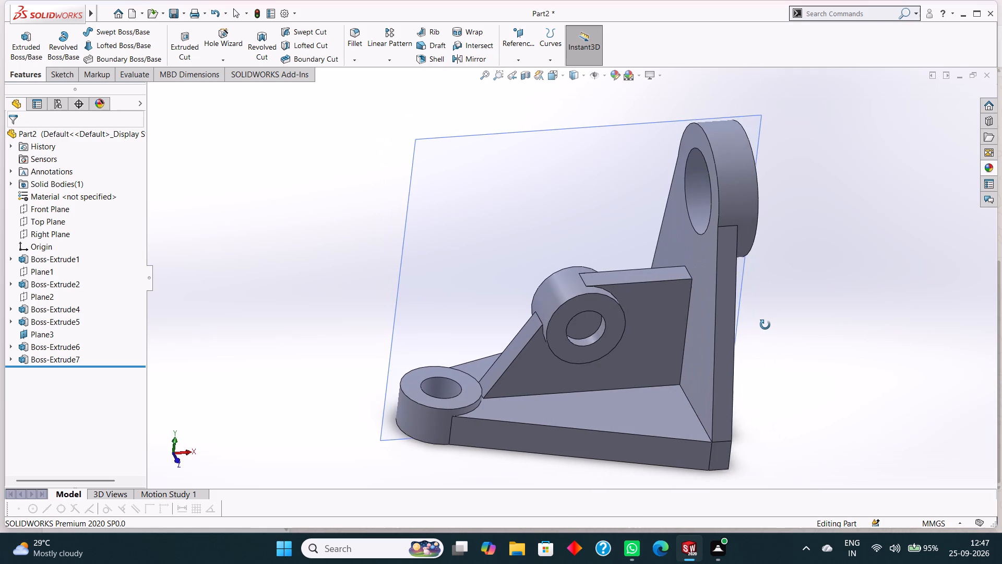
middle_click_drag(765, 325, 758, 320)
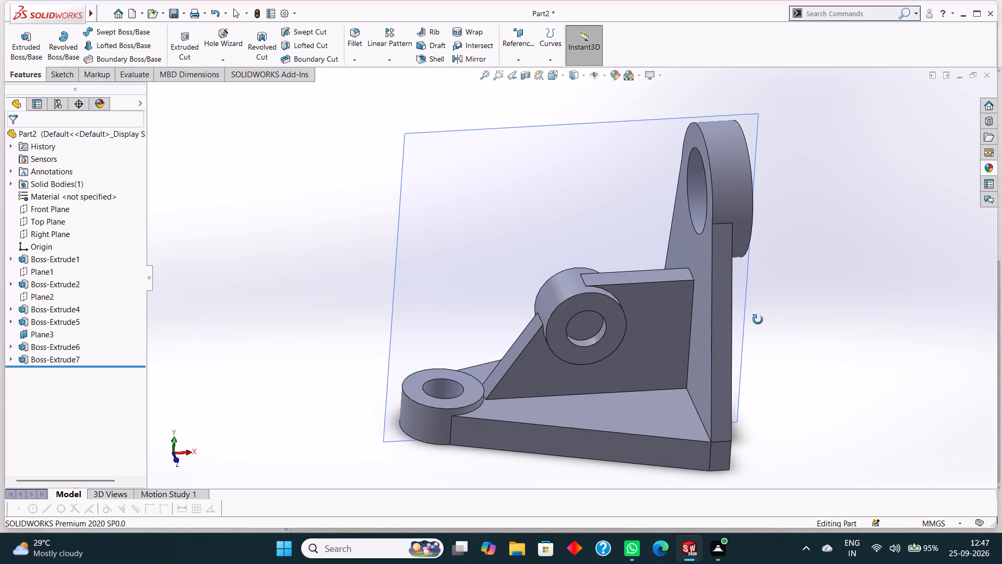
middle_click_drag(758, 320, 746, 314)
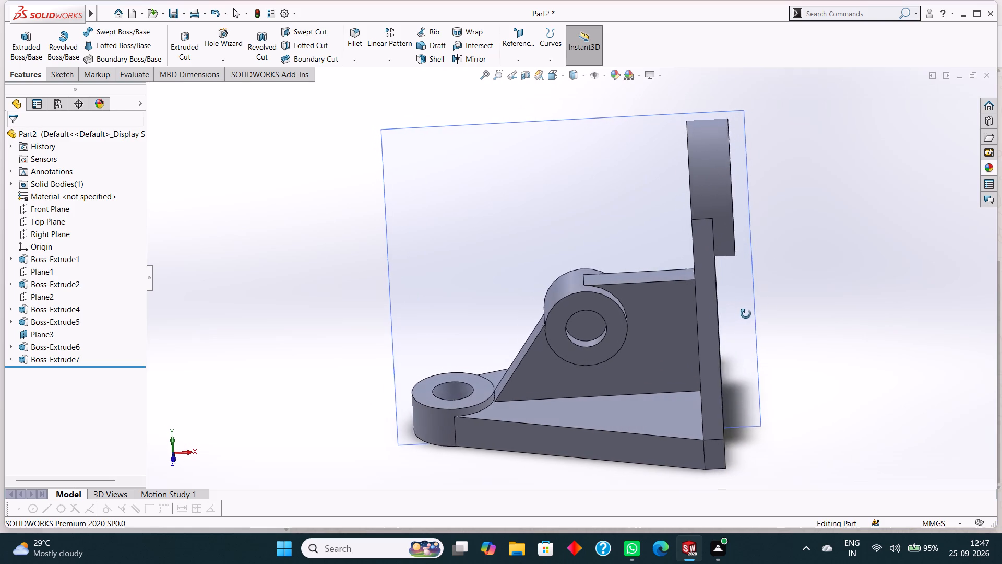
middle_click_drag(746, 314, 733, 299)
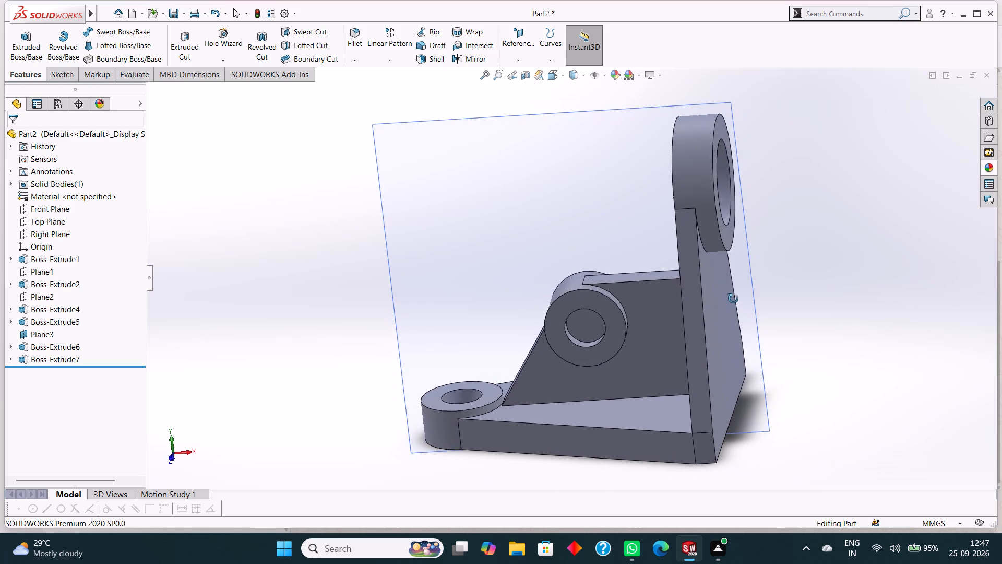
middle_click_drag(733, 299, 730, 327)
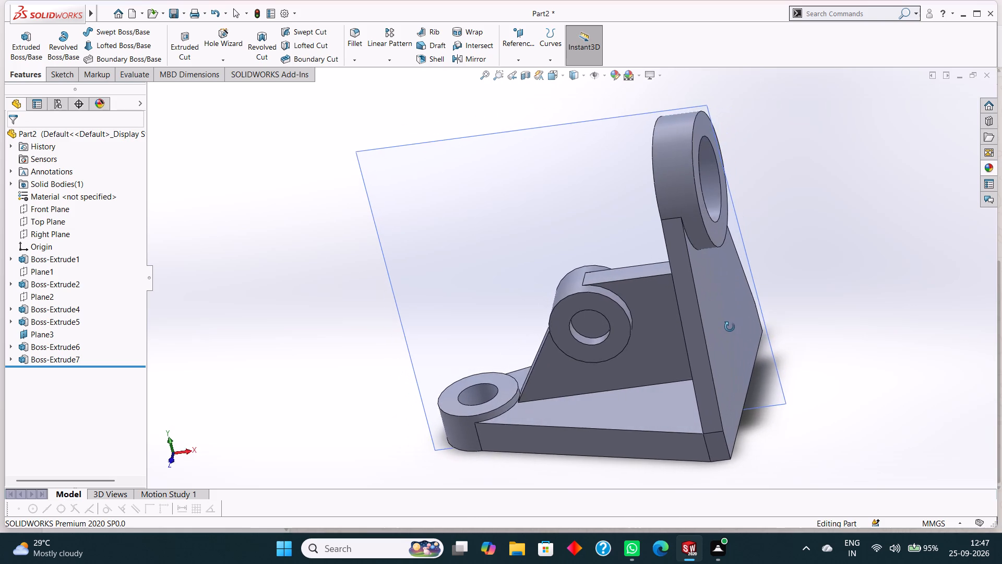
middle_click_drag(730, 327, 748, 336)
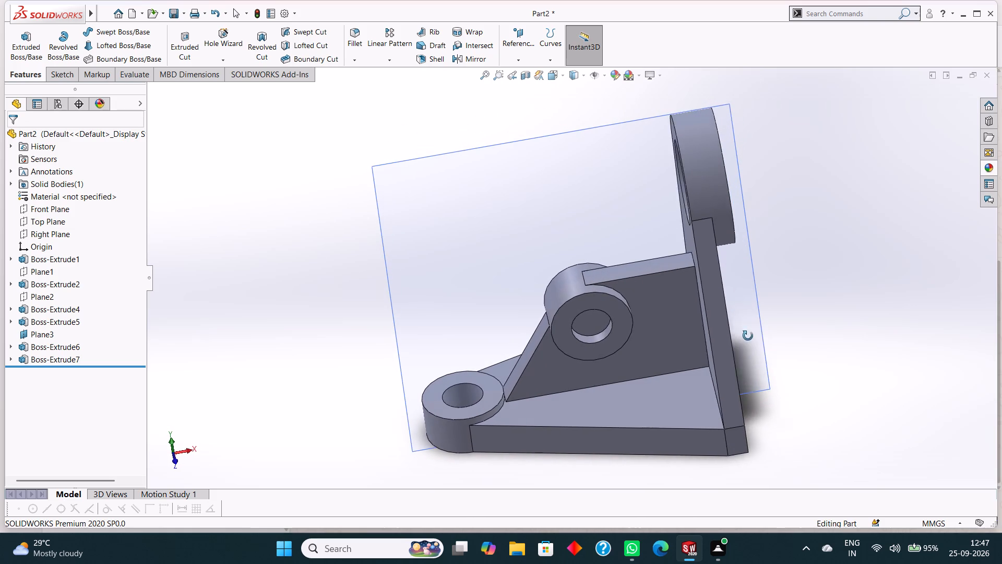
middle_click_drag(748, 336, 746, 327)
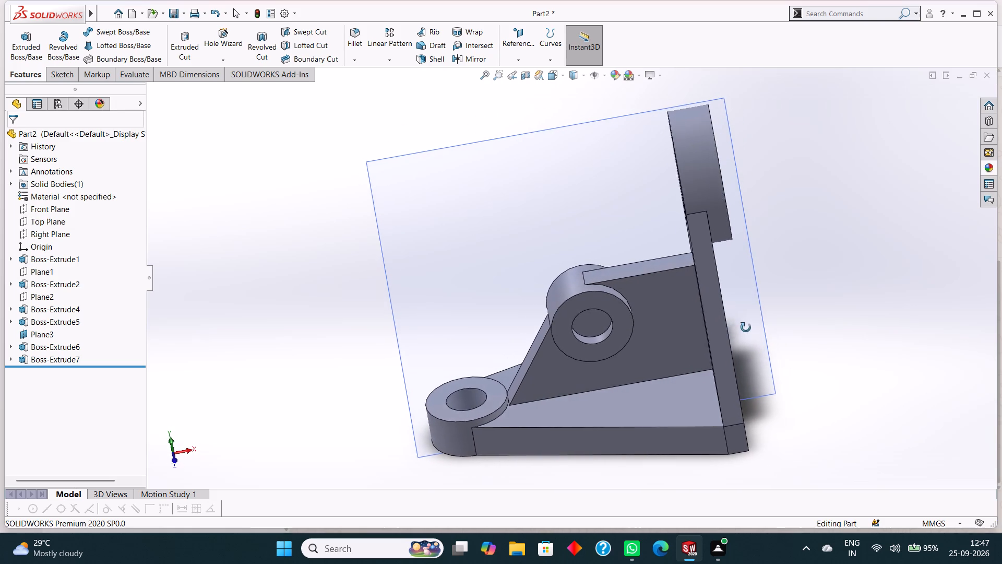
middle_click_drag(746, 327, 735, 327)
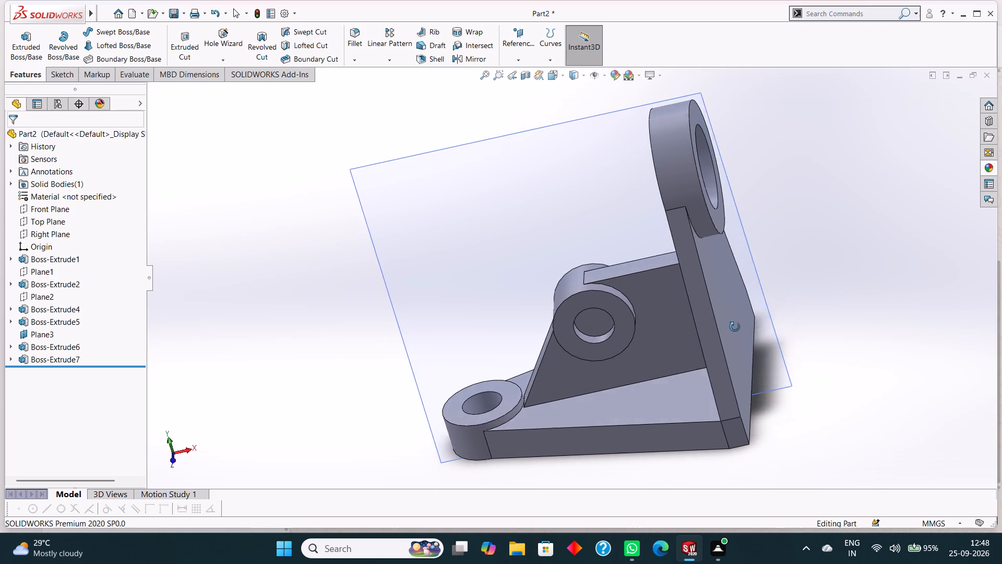
middle_click_drag(735, 327, 751, 308)
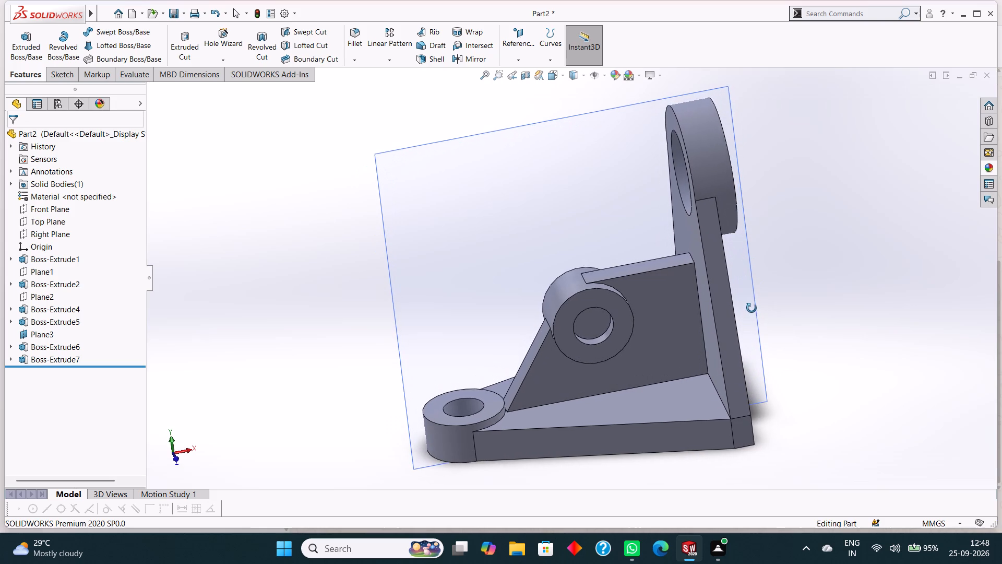
middle_click_drag(751, 308, 737, 293)
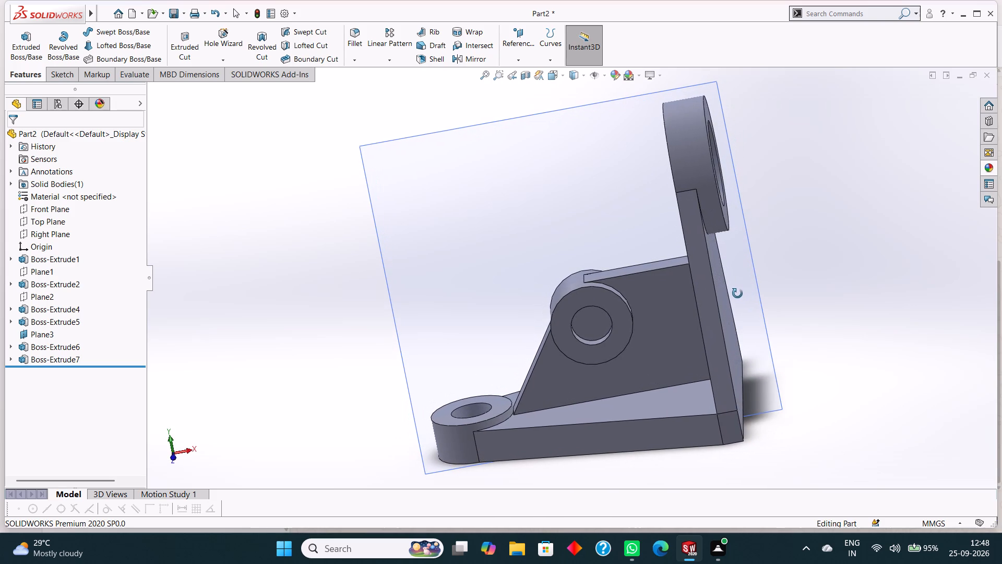
middle_click_drag(737, 293, 734, 289)
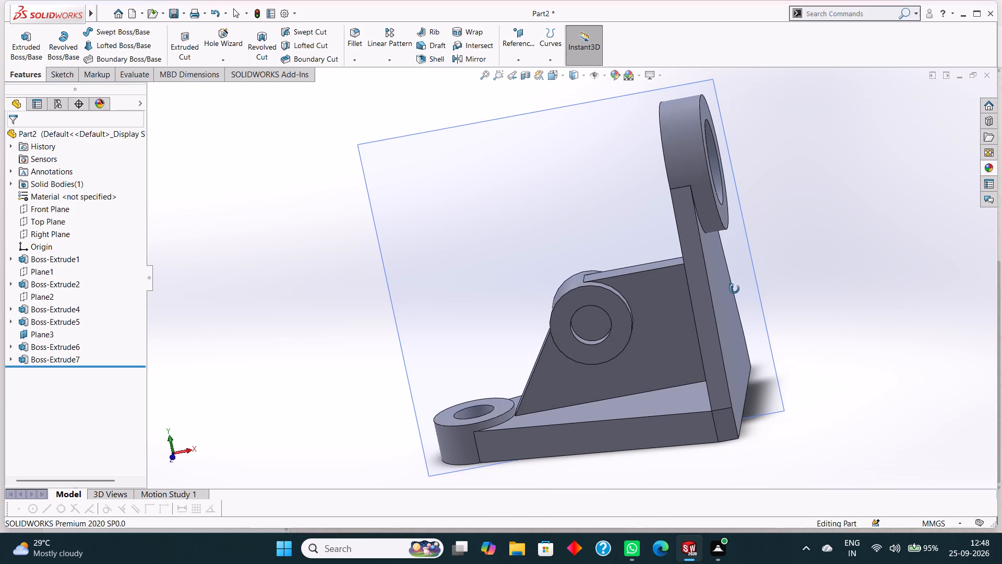
middle_click_drag(734, 289, 733, 288)
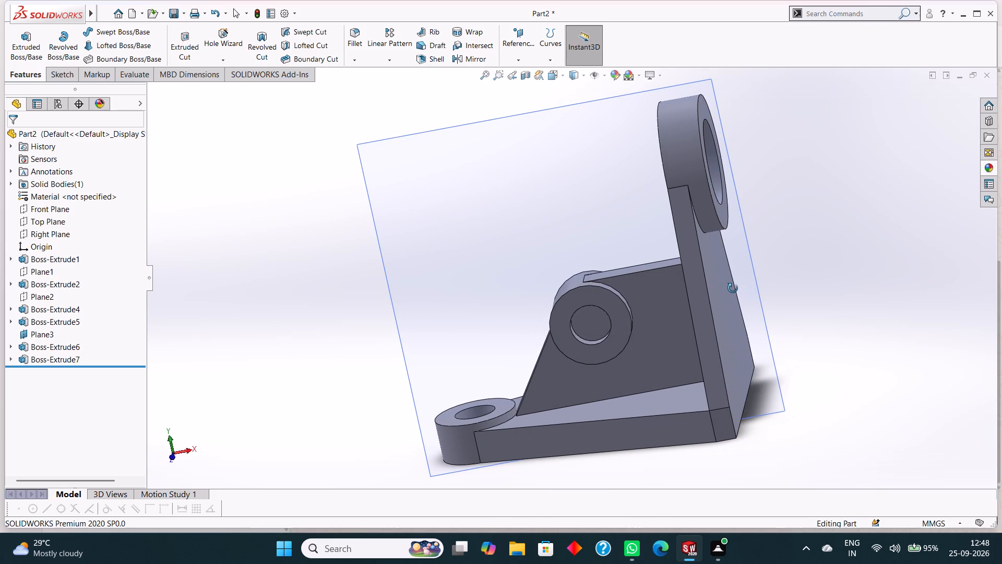
middle_click_drag(733, 288, 736, 301)
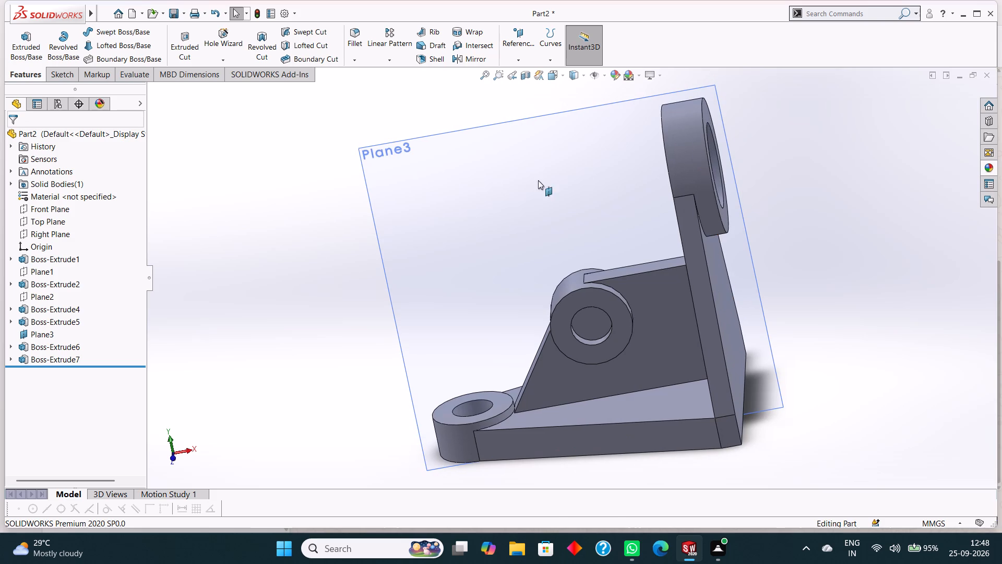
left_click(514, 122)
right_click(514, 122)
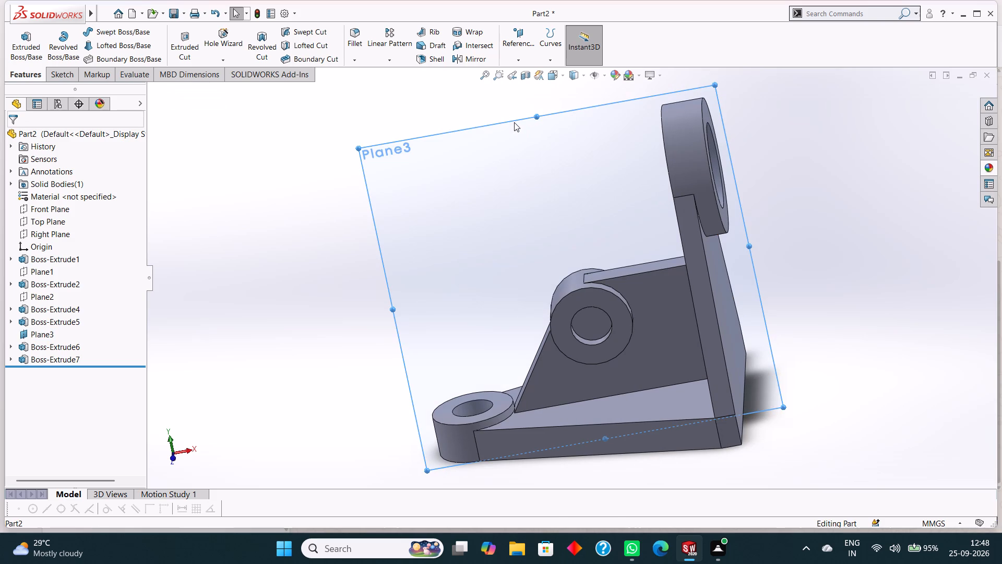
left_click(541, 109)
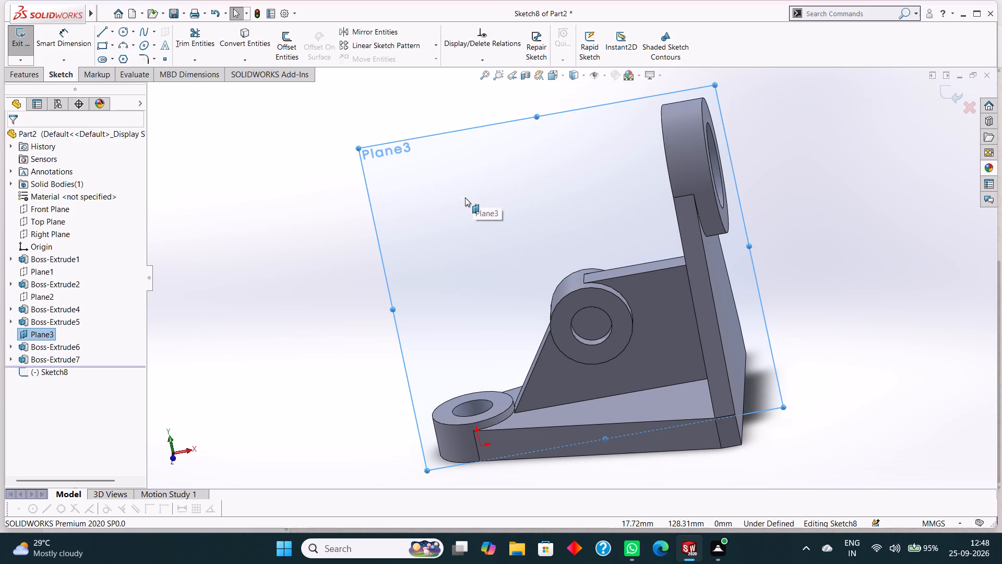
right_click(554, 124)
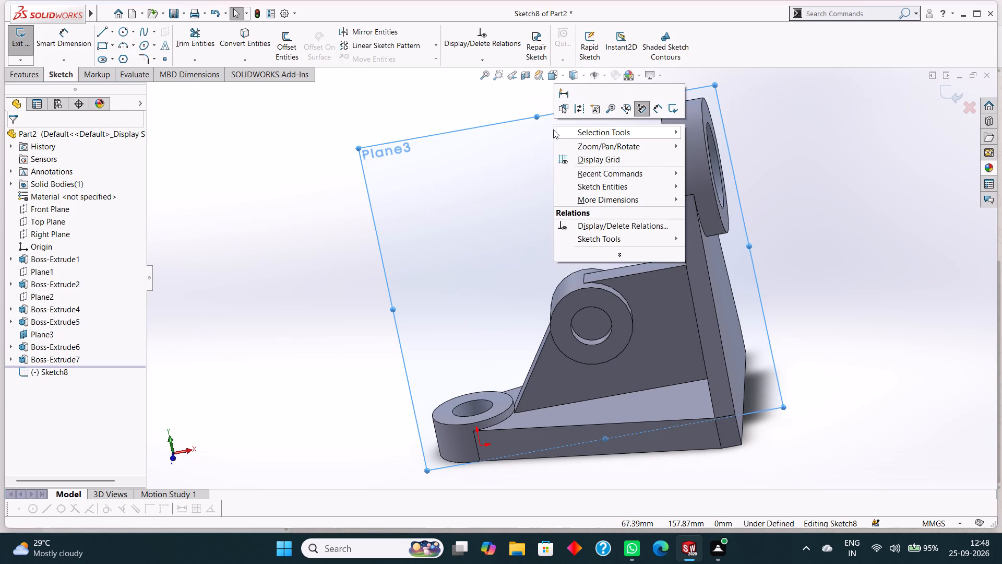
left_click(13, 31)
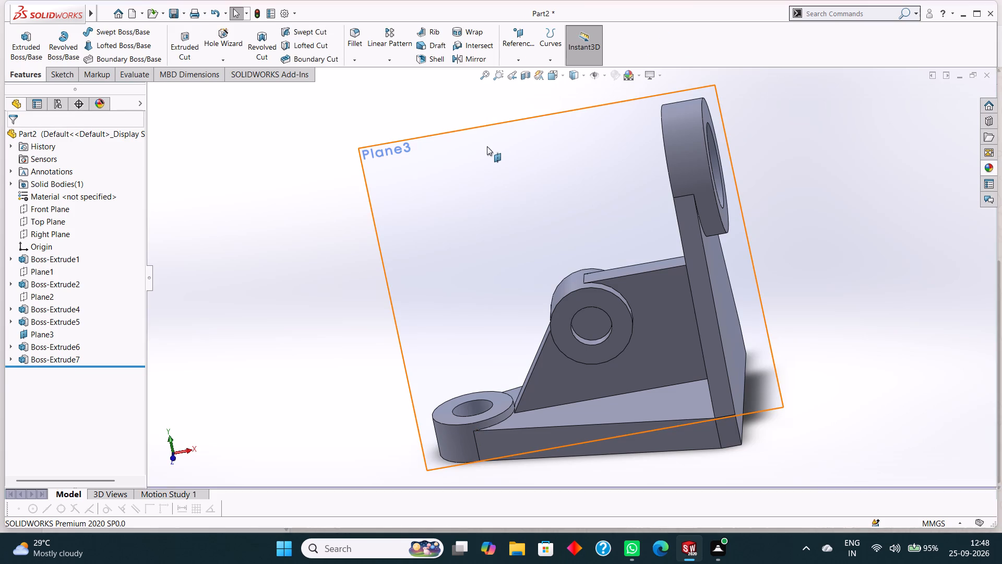
Hide the reference plane Plane3 in the model view.
right_click(475, 137)
left_click(517, 125)
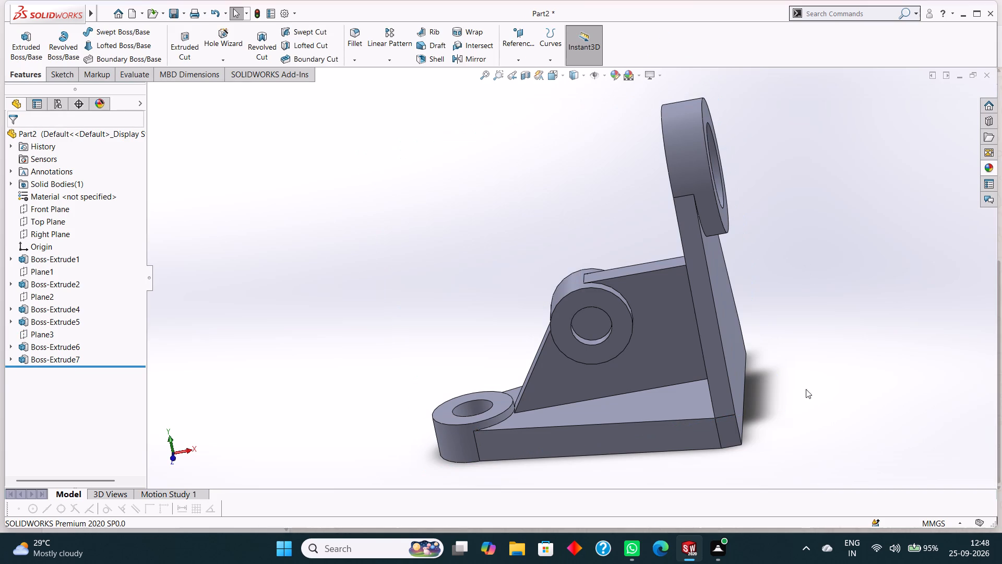
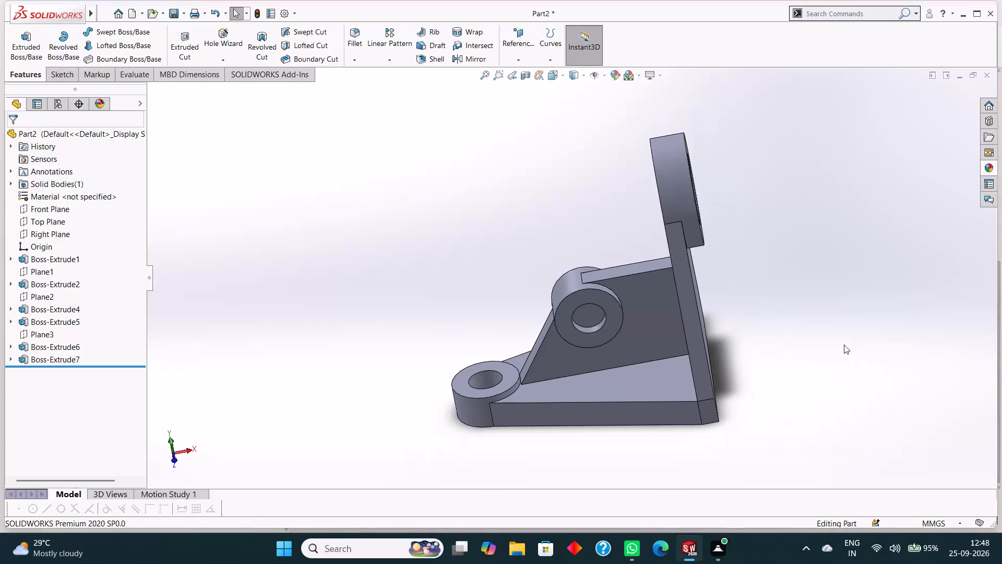
Start a sketch on the circular rib face inside the middle ring's bore, viewed normal to it.
scroll(839, 337, "up", 1)
scroll(839, 337, "down", 1)
scroll(784, 320, "up", 1)
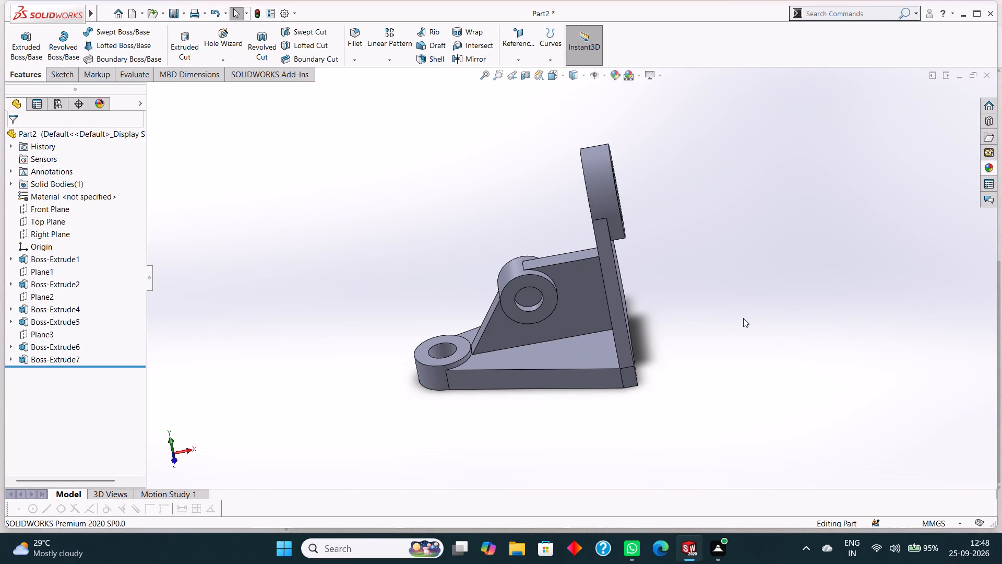
middle_click_drag(746, 320, 785, 377)
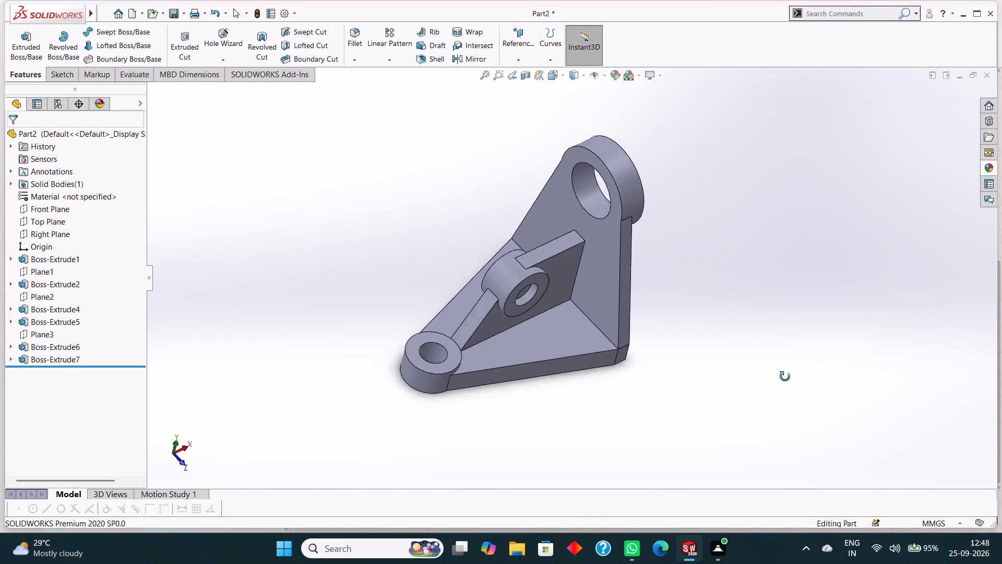
middle_click_drag(785, 377, 741, 277)
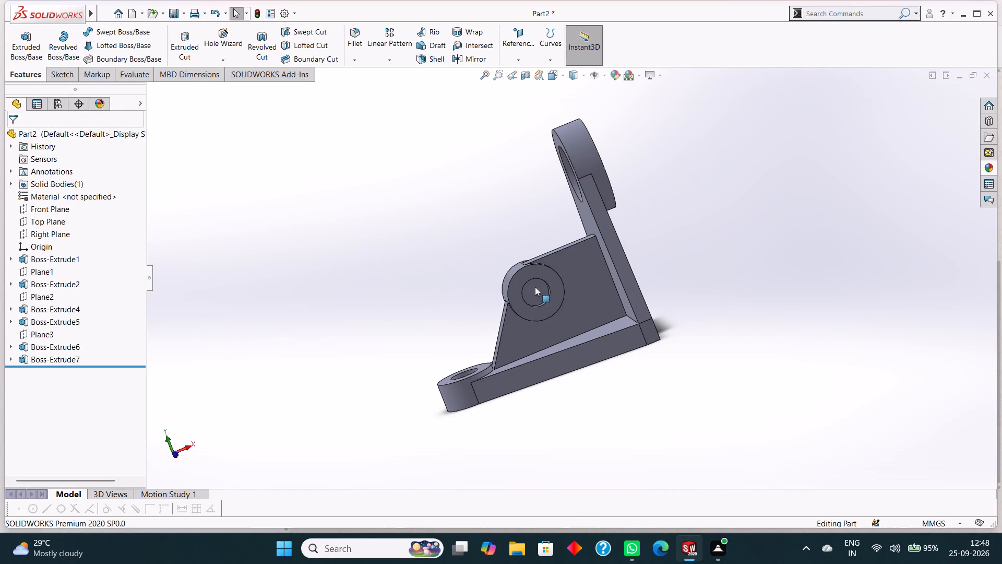
left_click(535, 288)
key("ctrl+8")
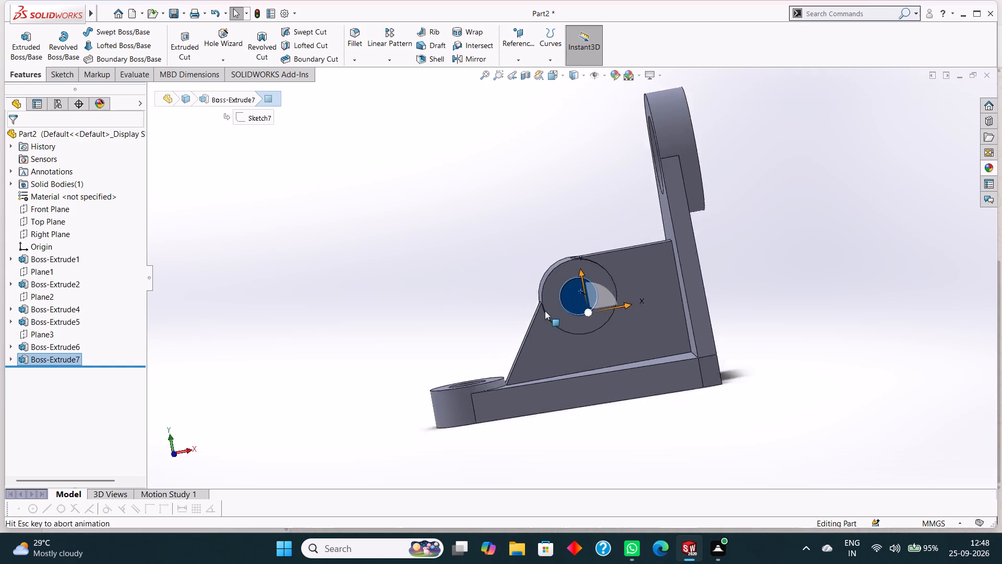
right_click(571, 318)
left_click(593, 302)
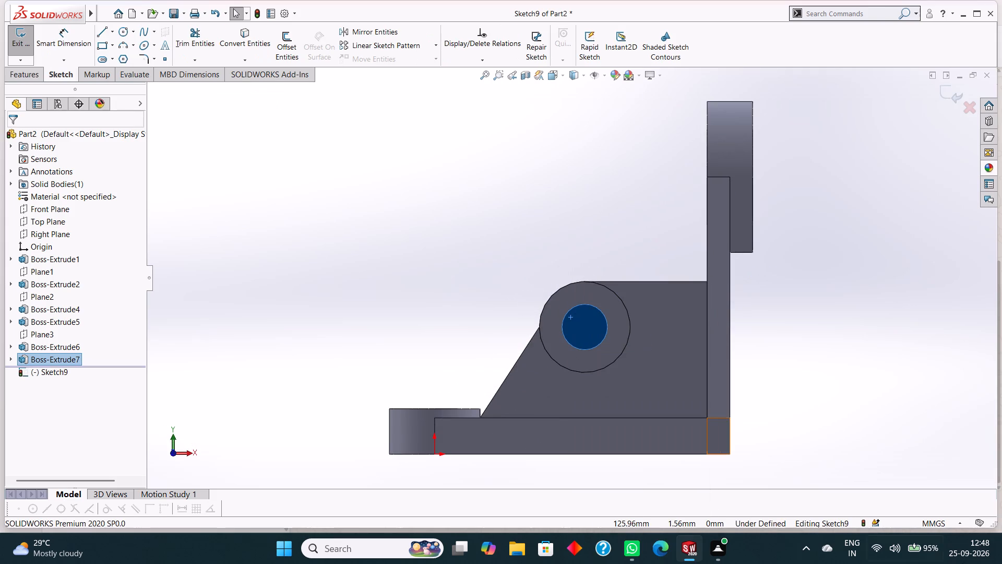
key("Escape")
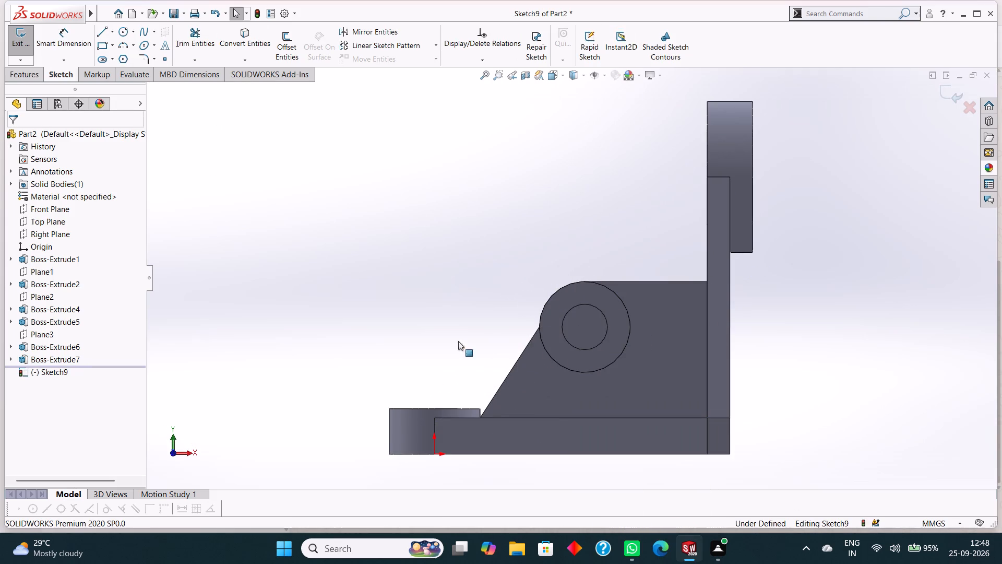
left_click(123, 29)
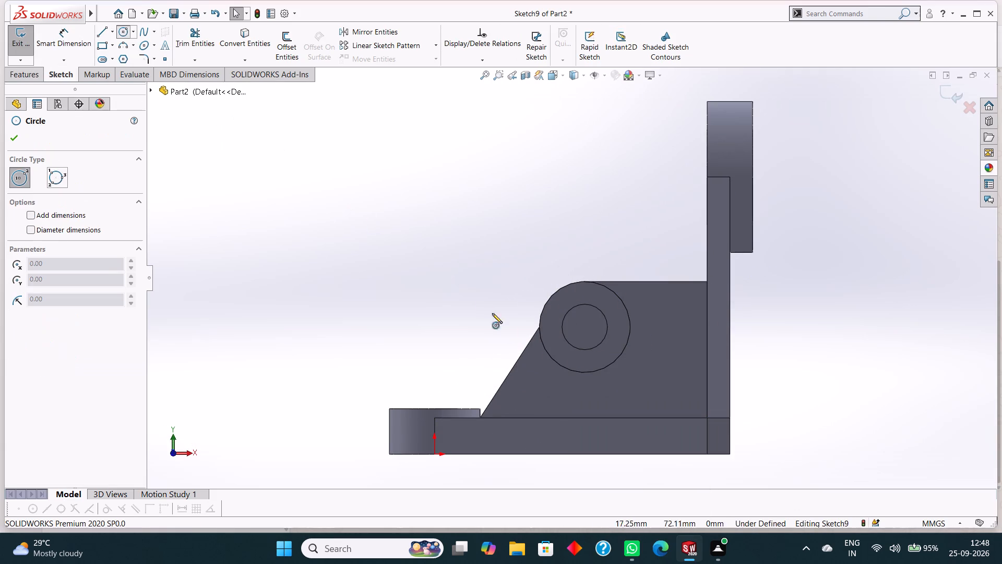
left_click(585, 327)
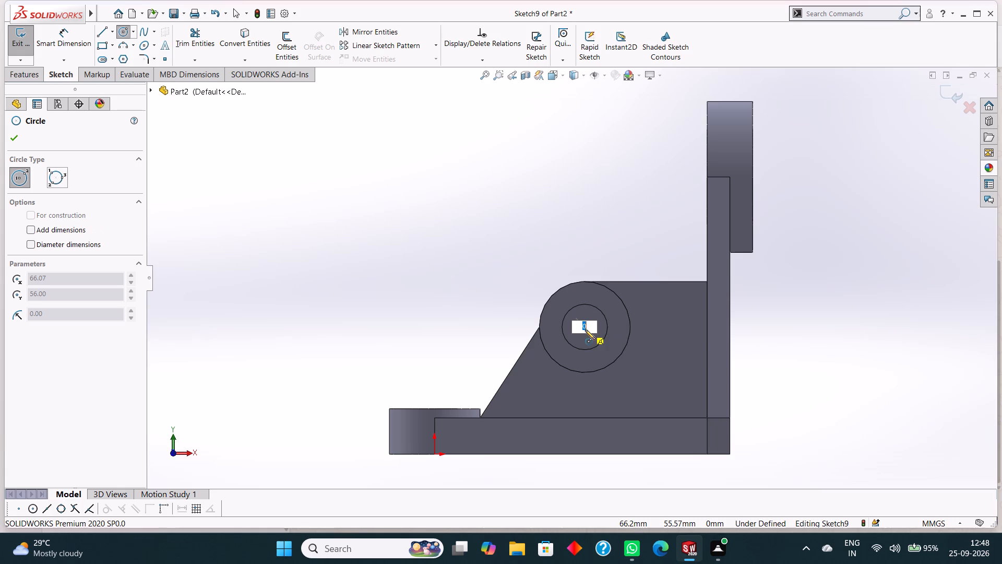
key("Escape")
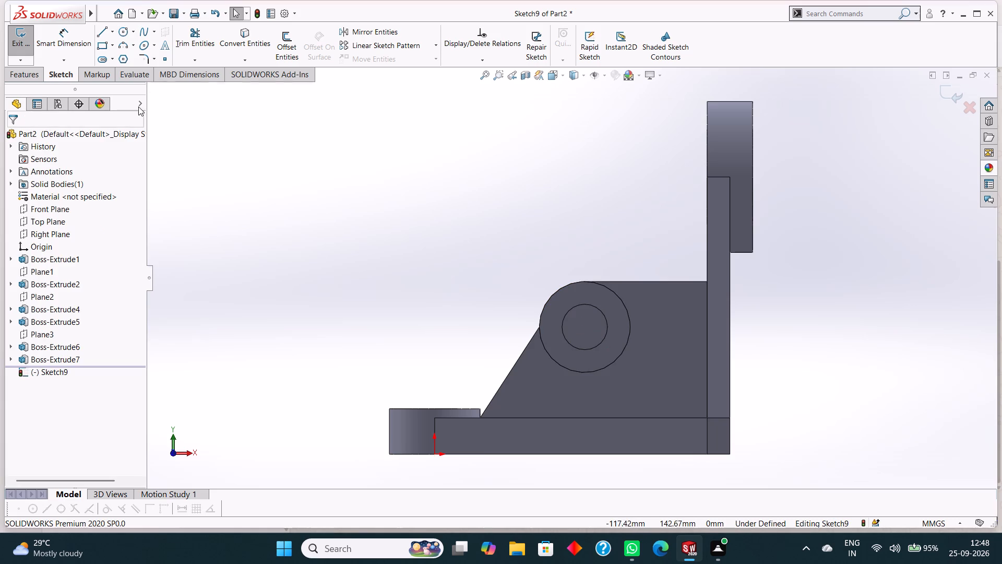
Draw a circle of 10 mm radius centred on the middle ring, coinciding with its inner edge.
left_click(126, 33)
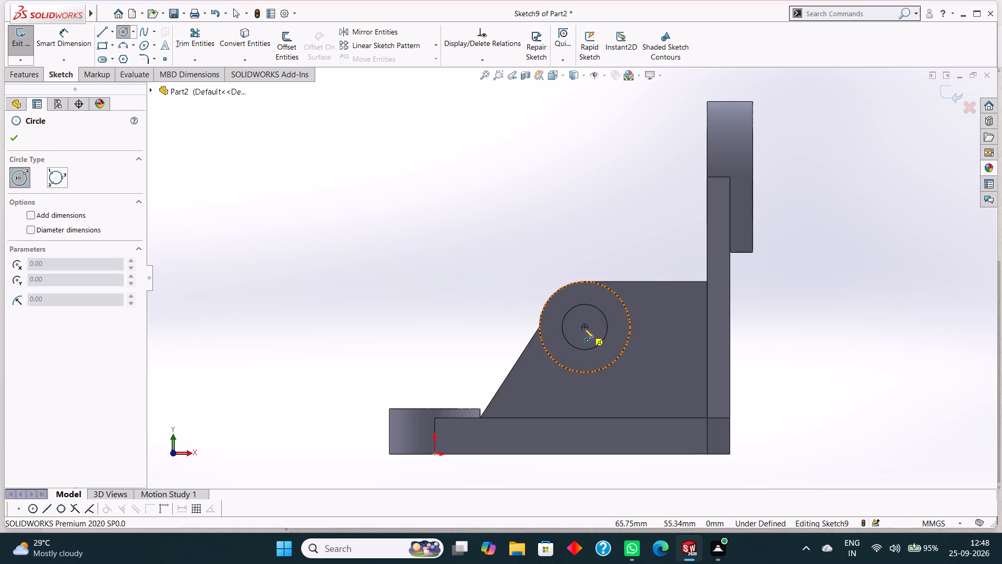
left_click(584, 327)
left_click(605, 337)
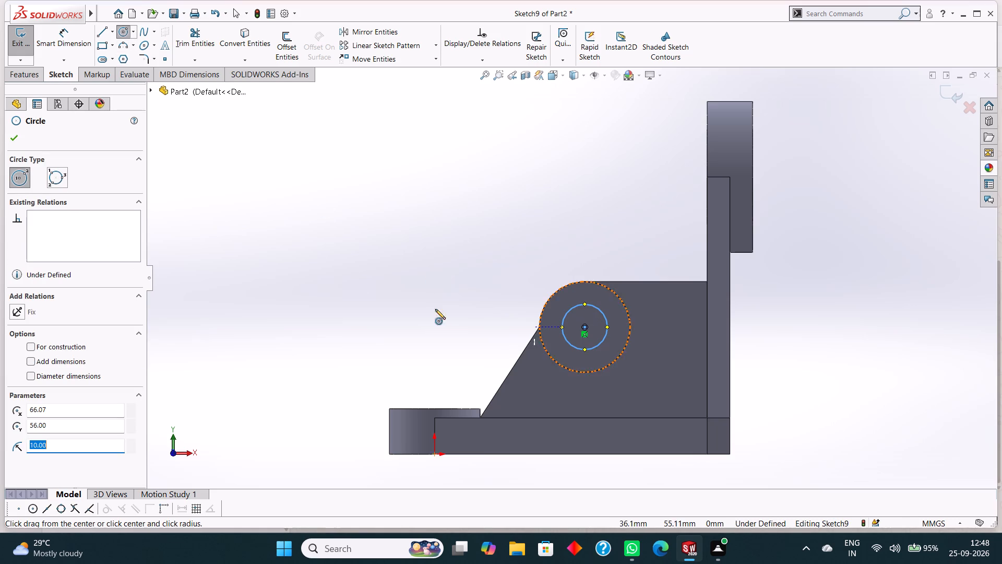
left_click(13, 139)
Cut-extrude the circle with a Through All end condition to open the bore through the rib.
left_click(27, 78)
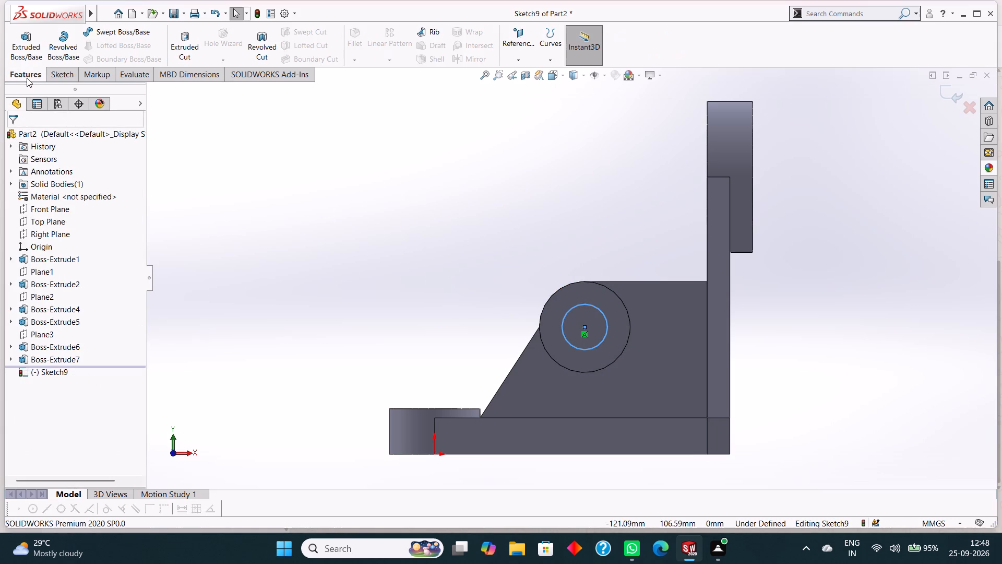
left_click(184, 45)
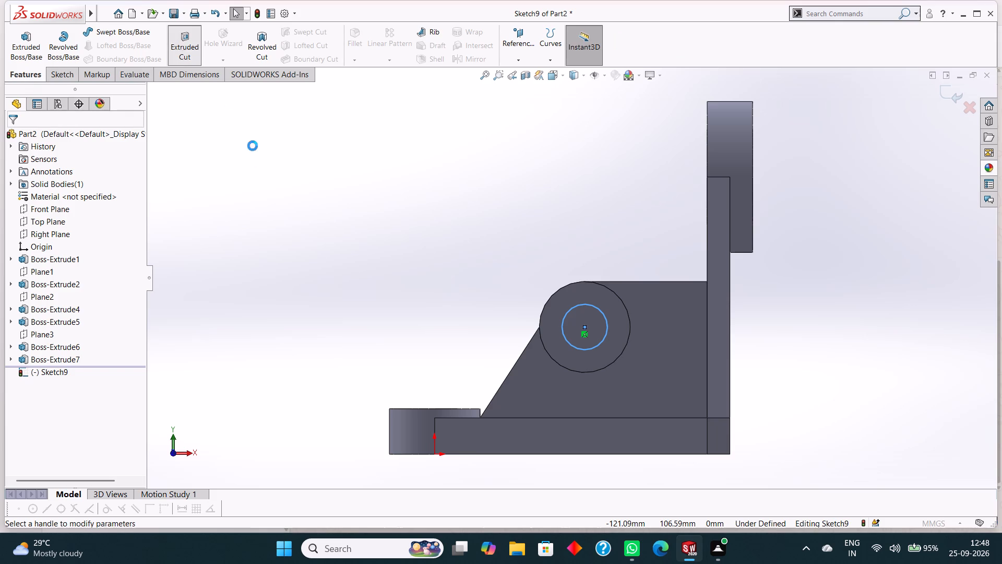
middle_click_drag(270, 181, 363, 278)
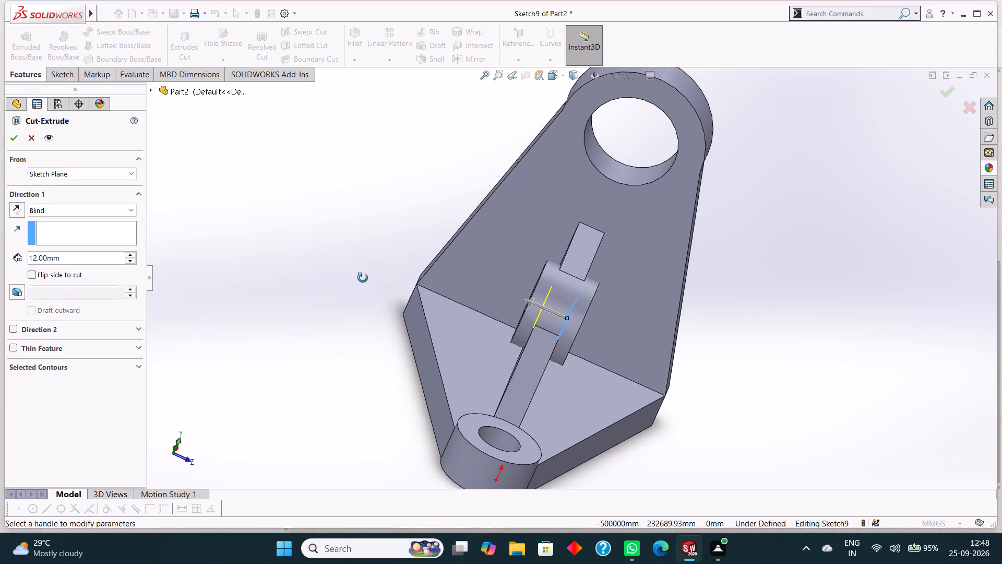
middle_click_drag(363, 278, 350, 274)
scroll(350, 274, "down", 1)
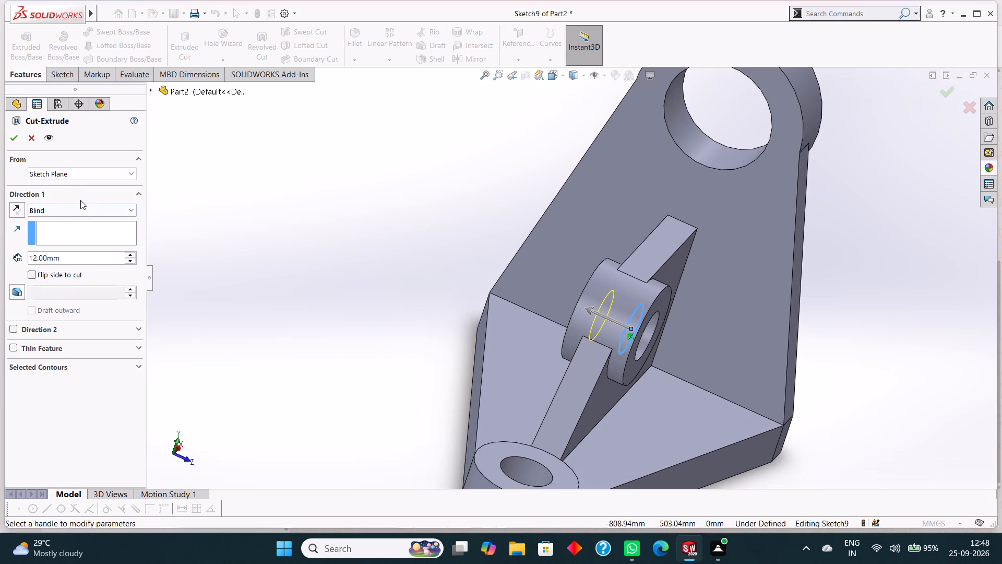
left_click(91, 209)
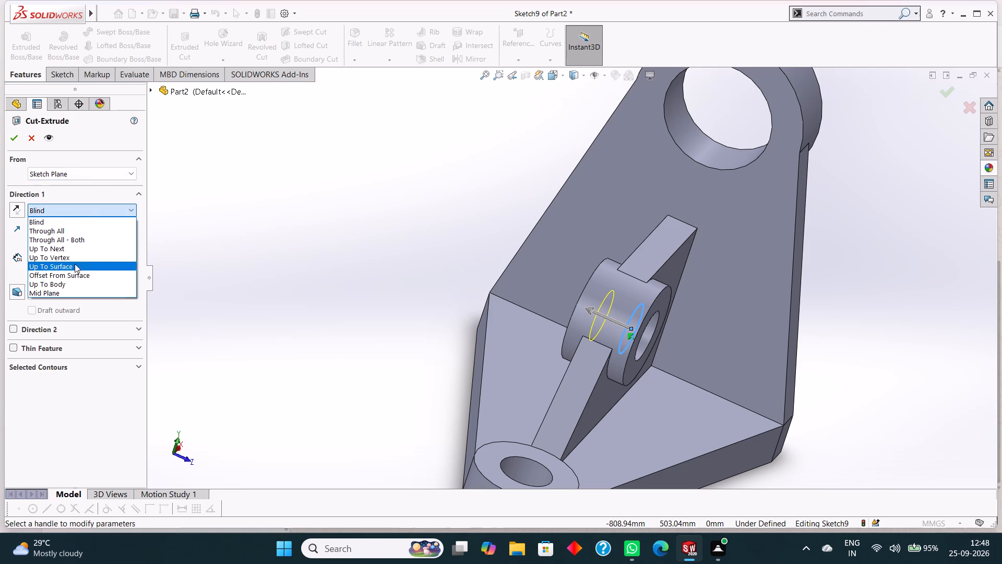
left_click(66, 234)
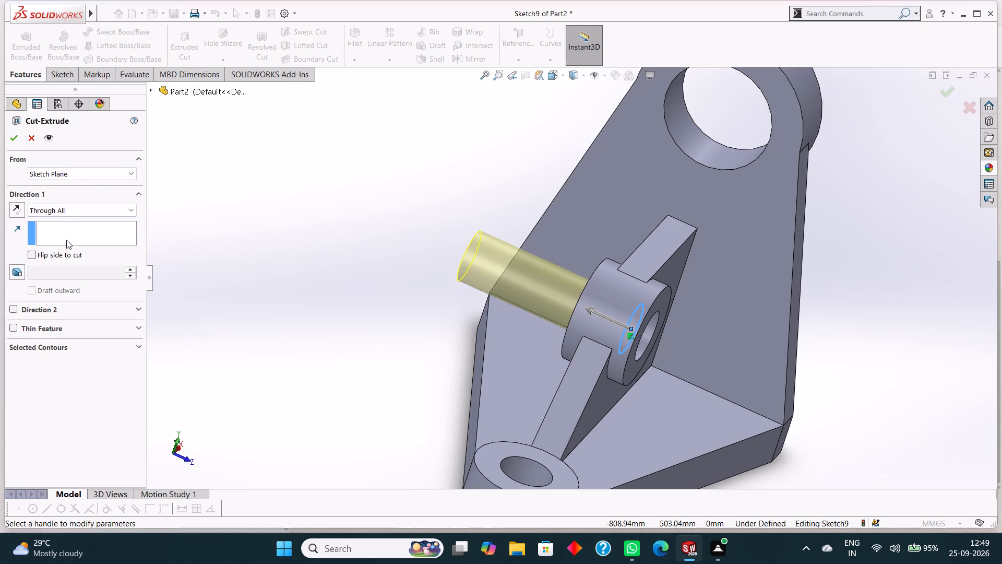
left_click(14, 139)
left_click(163, 223)
Examine the bracket from several angles, checking the bore through the rib's ring and the surrounding geometry.
middle_click_drag(213, 243, 200, 185)
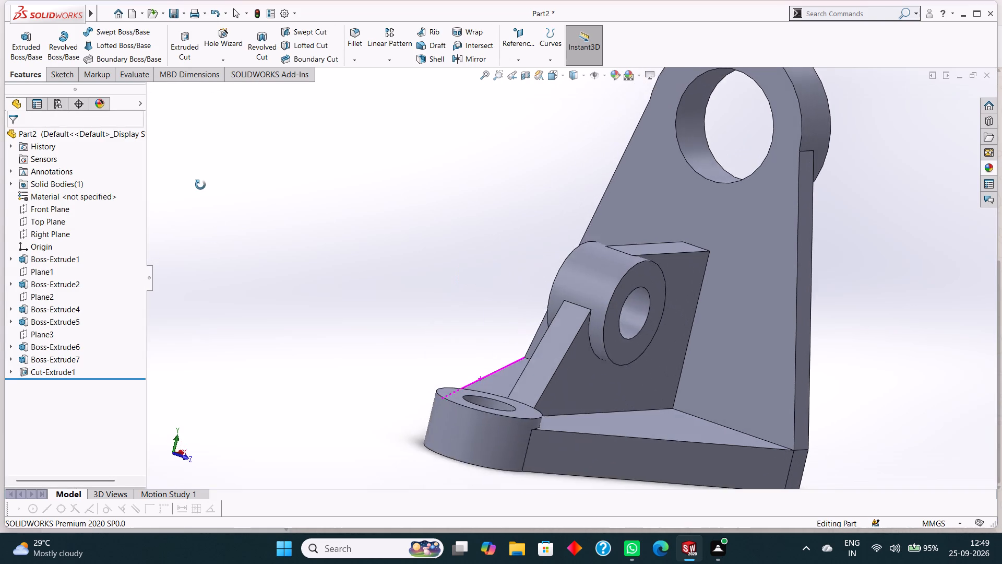
middle_click_drag(200, 185, 185, 195)
scroll(190, 200, "up", 2)
middle_click_drag(219, 225, 214, 215)
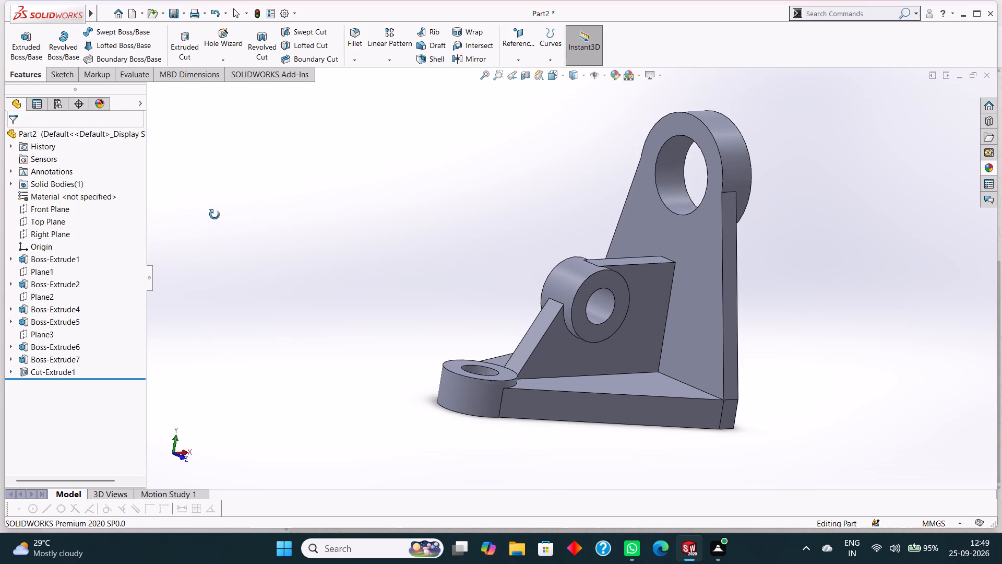
middle_click_drag(214, 215, 265, 268)
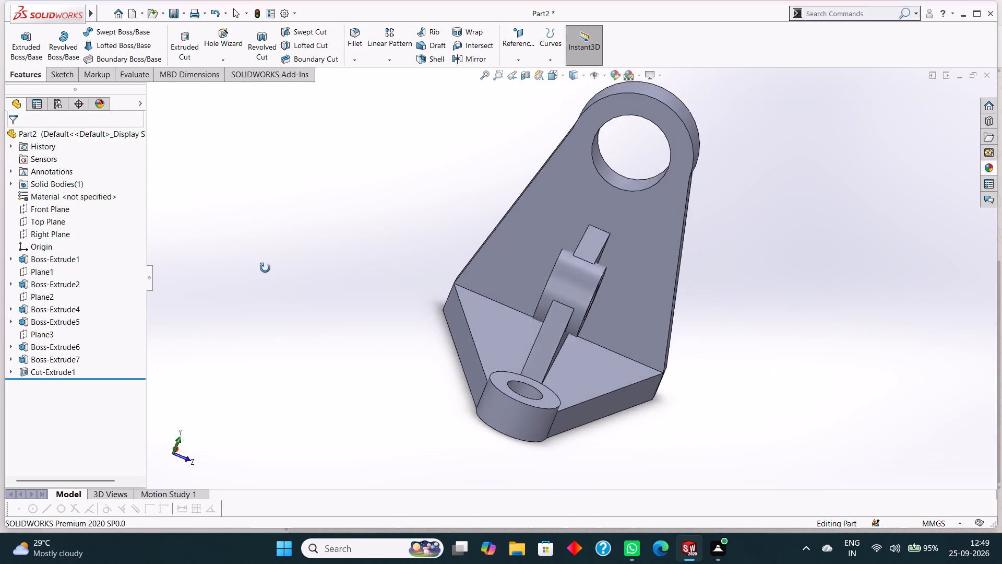
middle_click_drag(265, 268, 266, 257)
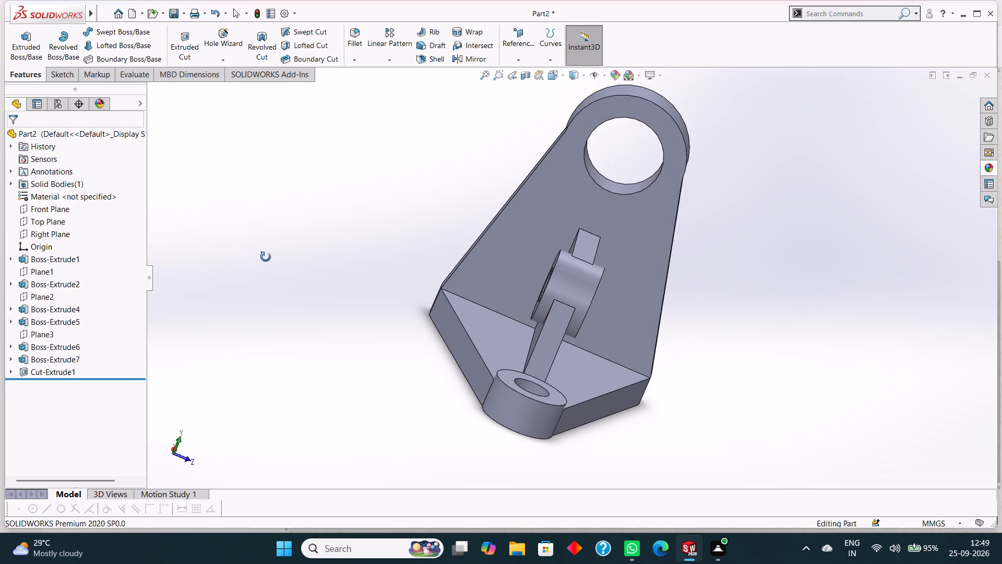
middle_click_drag(266, 257, 266, 256)
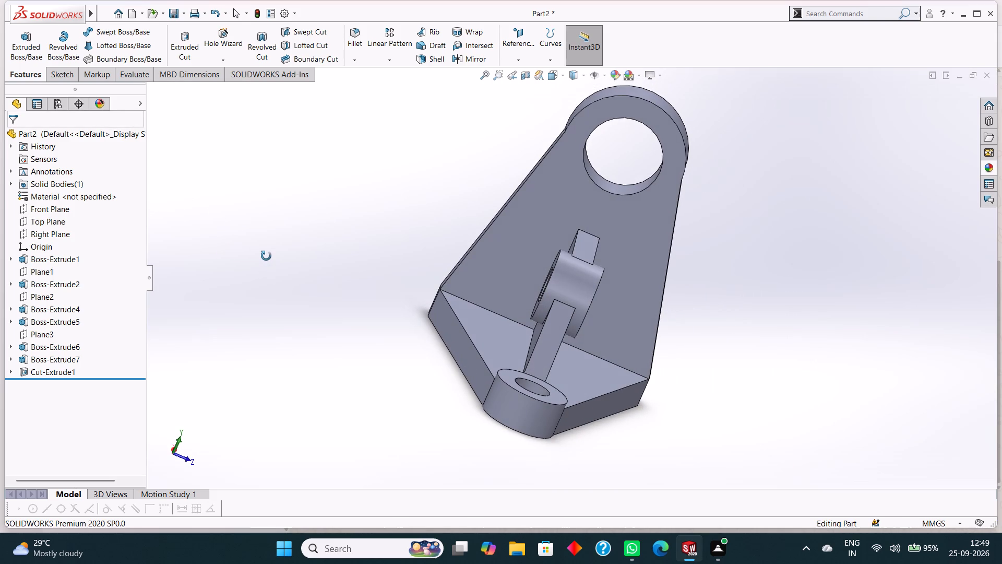
middle_click_drag(266, 256, 266, 255)
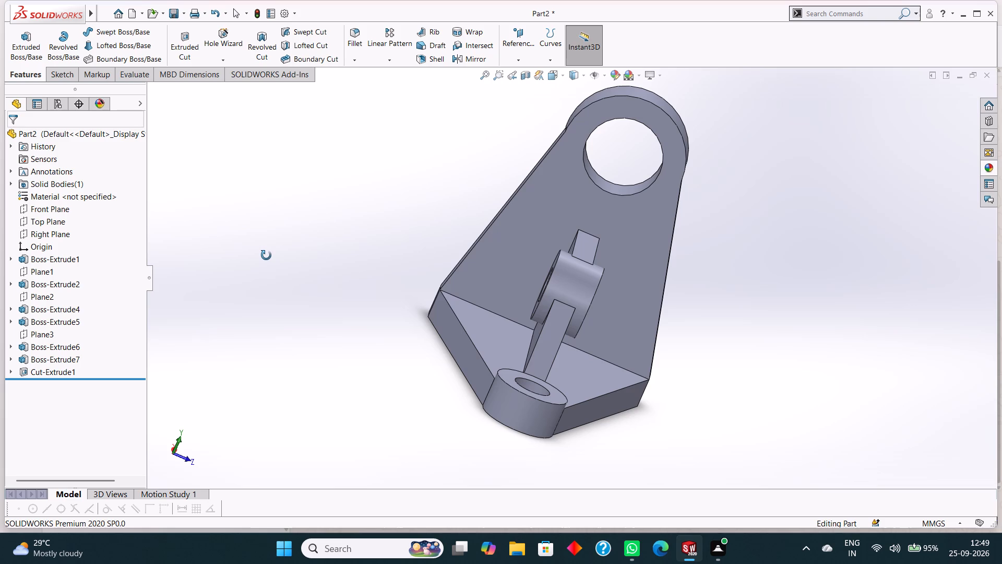
middle_click_drag(266, 255, 269, 260)
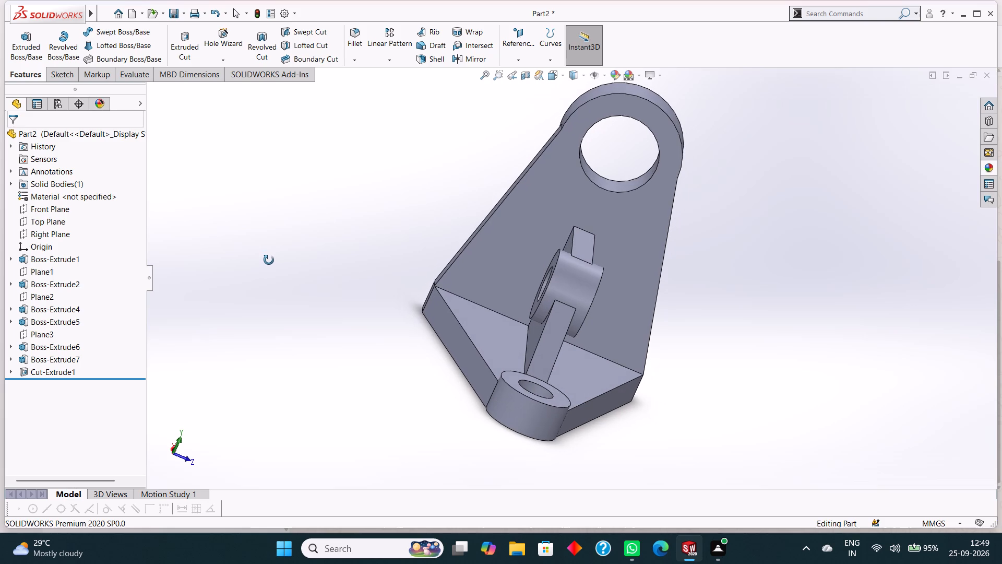
middle_click_drag(269, 260, 269, 266)
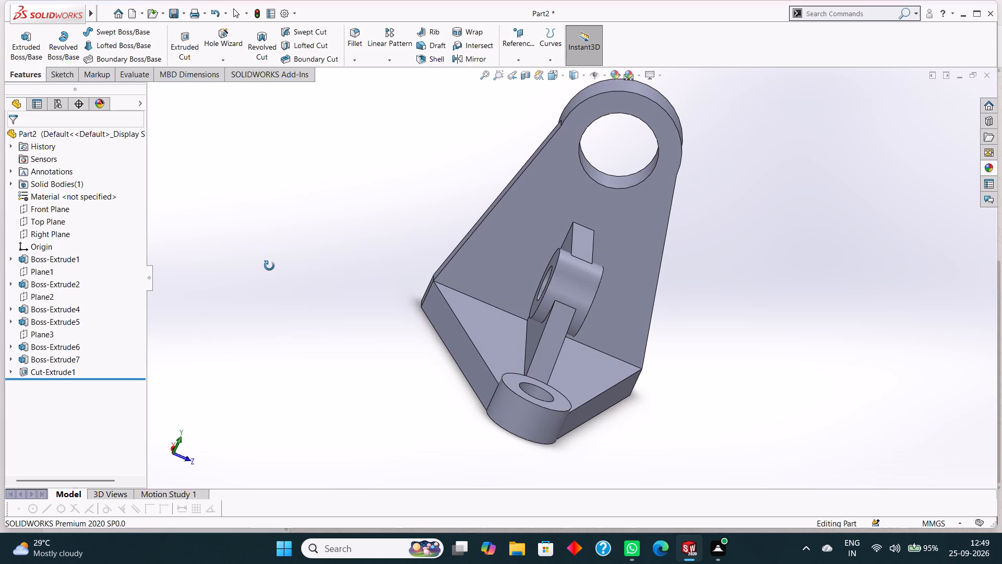
middle_click_drag(269, 266, 260, 263)
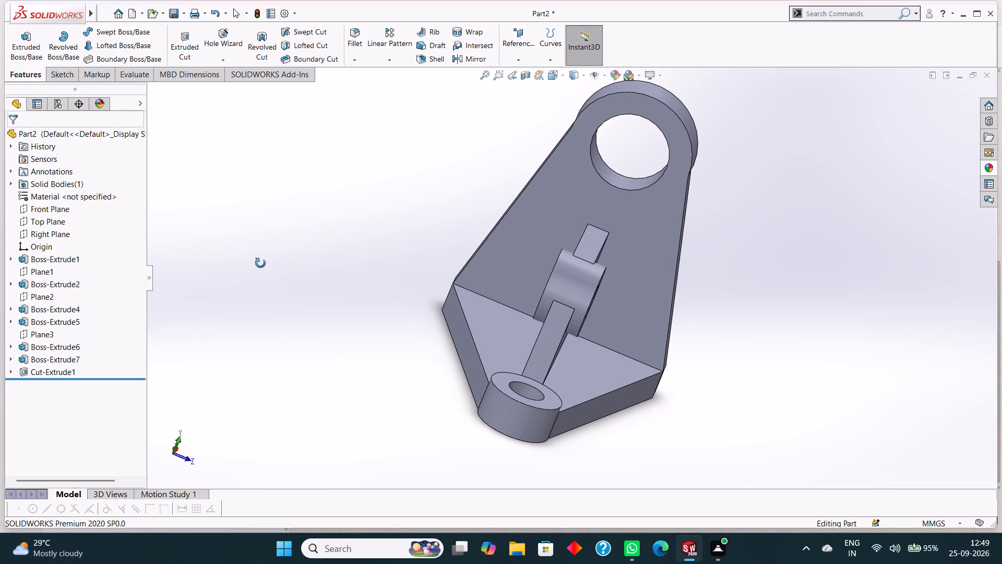
middle_click_drag(260, 263, 260, 263)
scroll(292, 255, "up", 1)
scroll(332, 239, "up", 1)
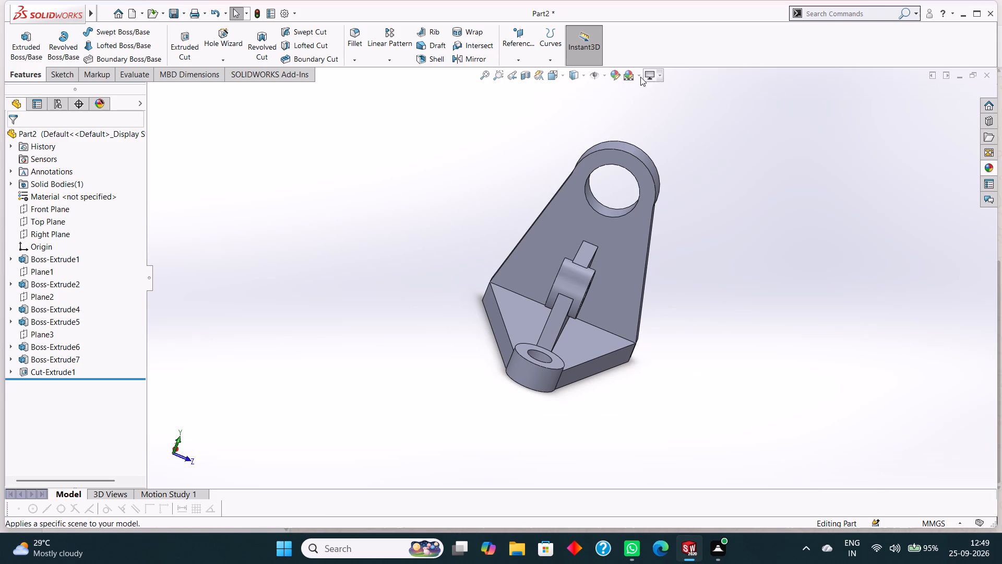
Apply the polished steel appearance from the Metal > Steel library to the whole bracket part.
left_click(618, 76)
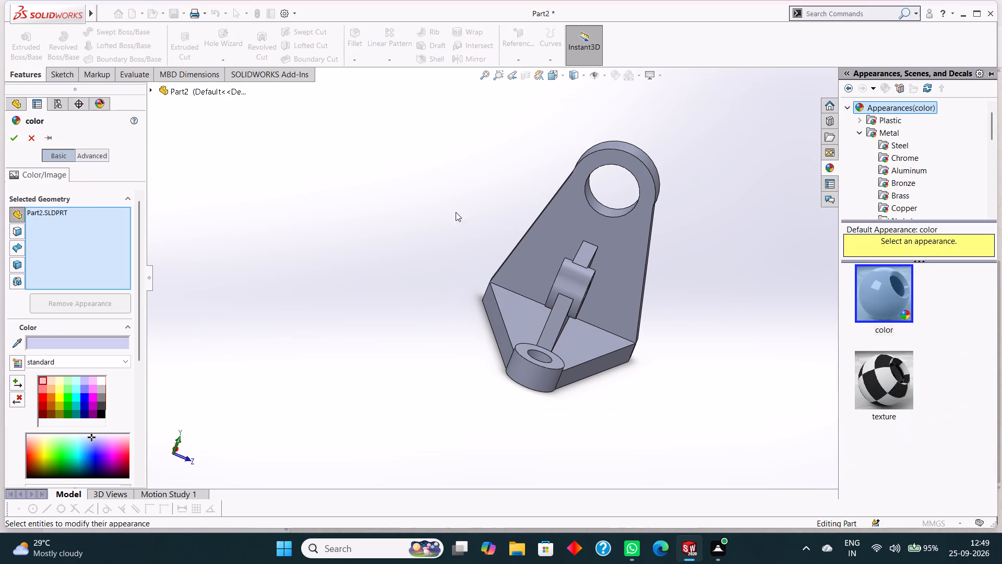
left_click(898, 145)
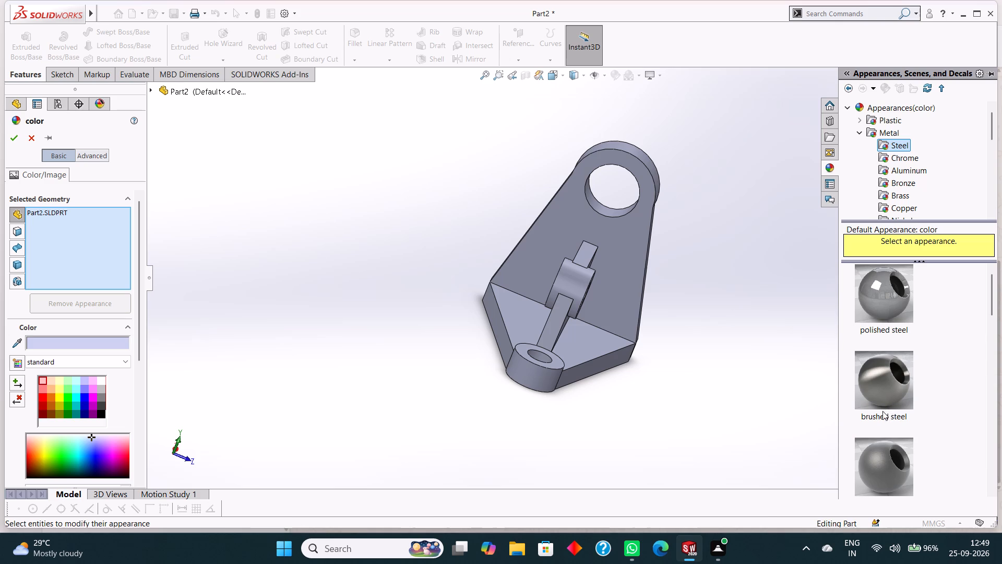
scroll(630, 204, "down", 5)
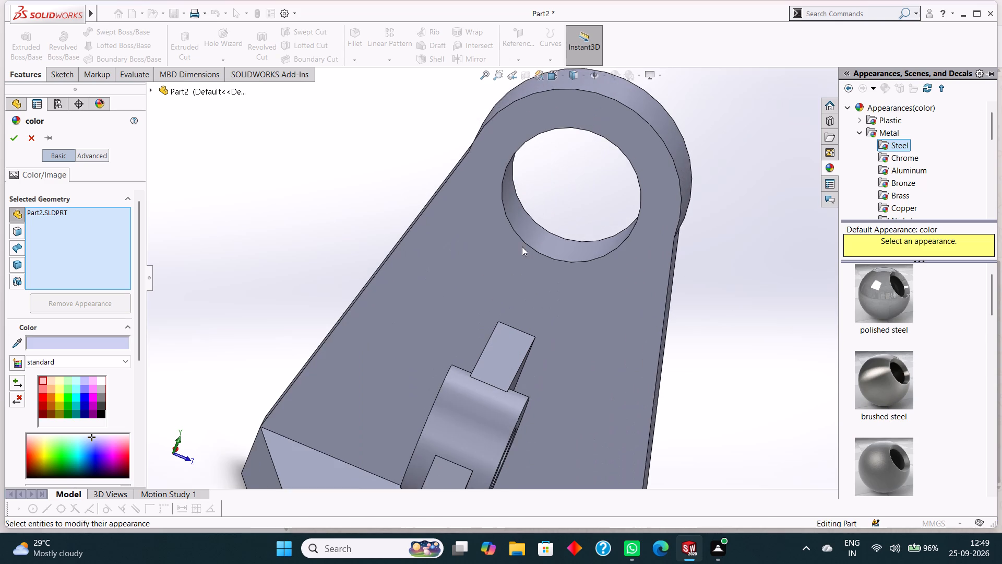
scroll(522, 246, "down", 3)
left_click_drag(892, 288, 555, 215)
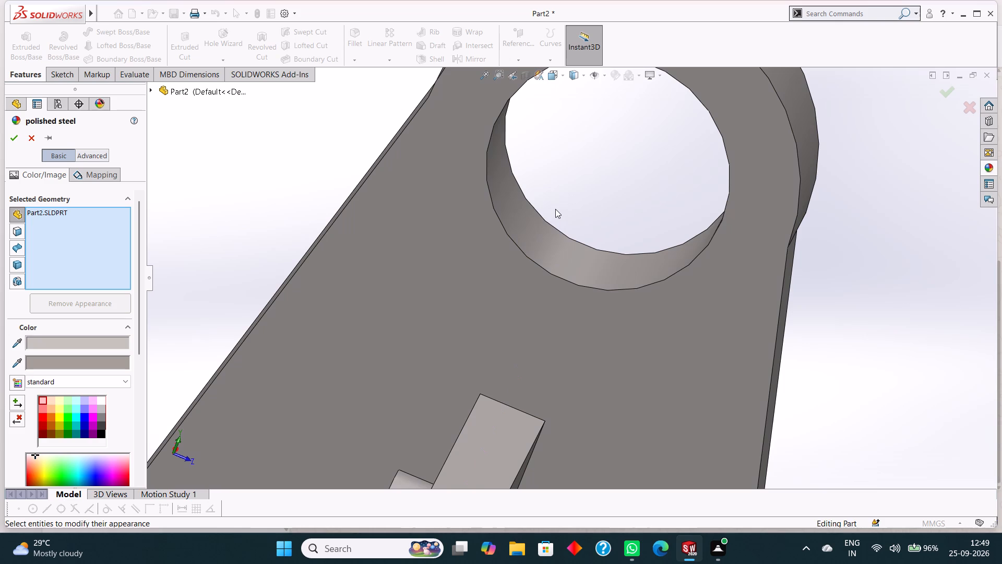
scroll(555, 209, "up", 5)
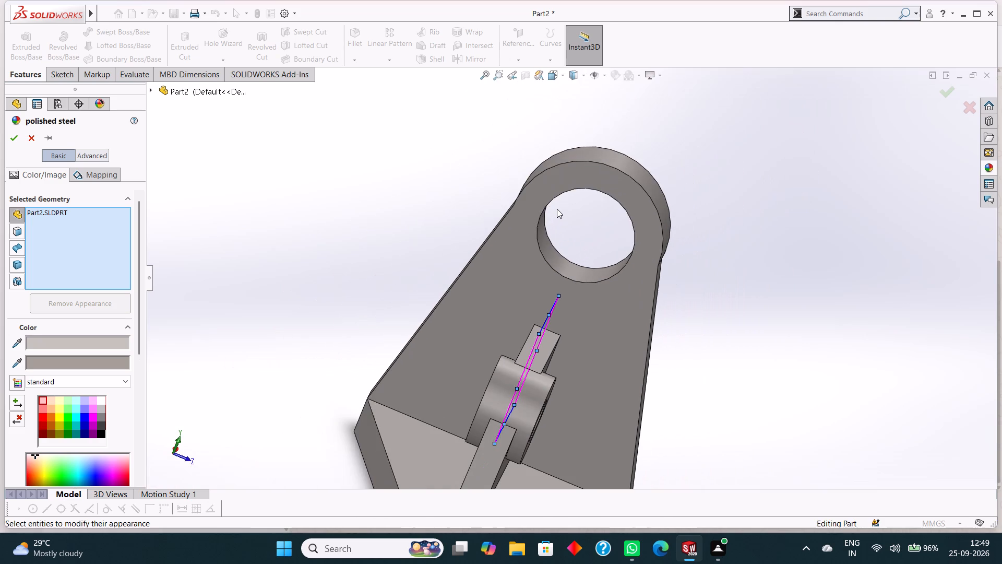
scroll(557, 209, "up", 2)
scroll(566, 274, "down", 2)
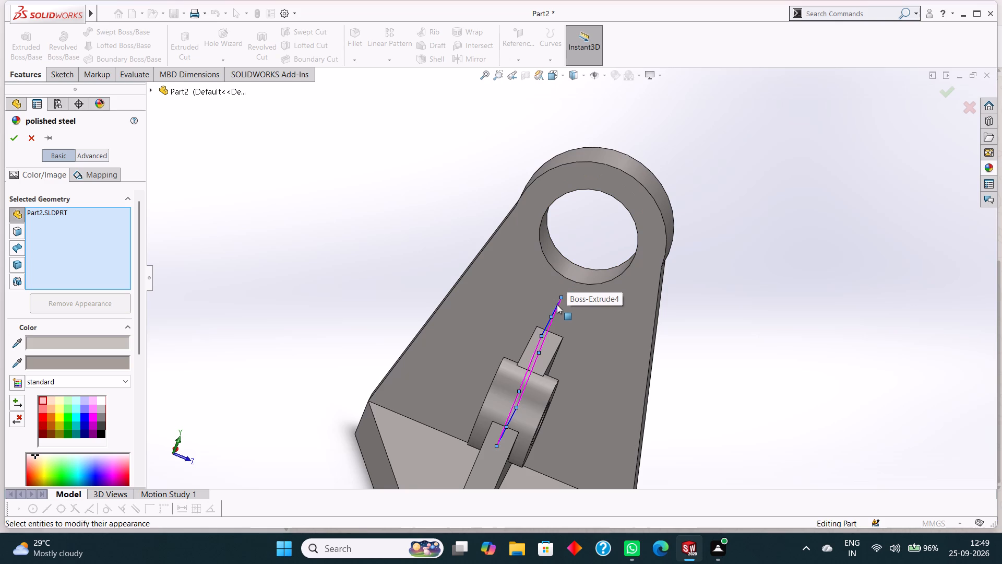
scroll(303, 257, "up", 3)
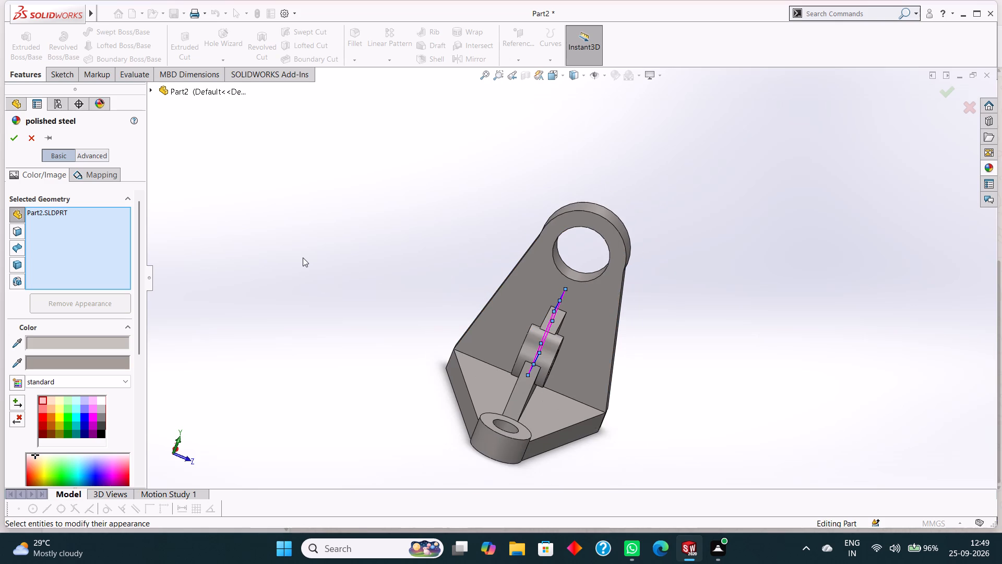
middle_click_drag(759, 340, 692, 304)
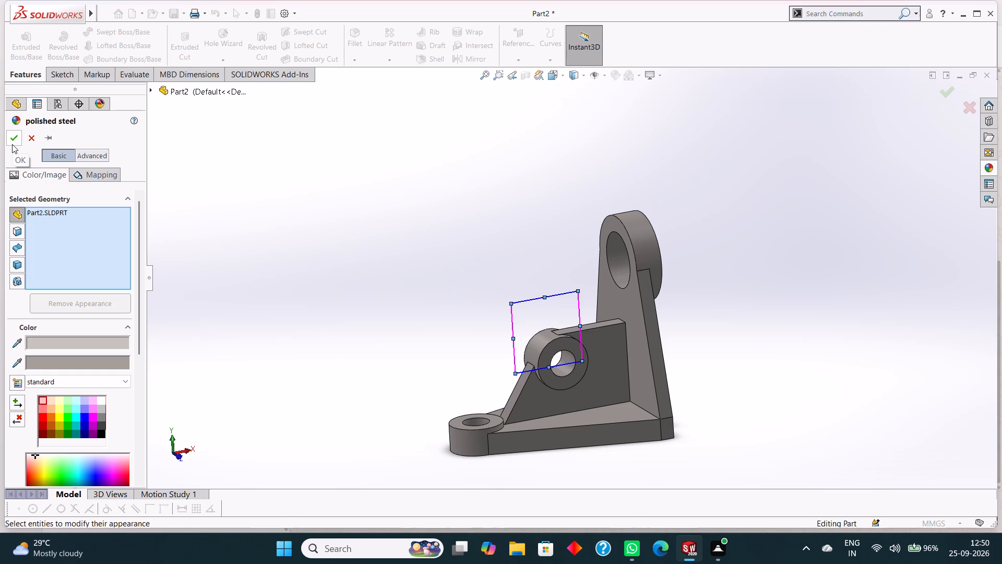
left_click(97, 156)
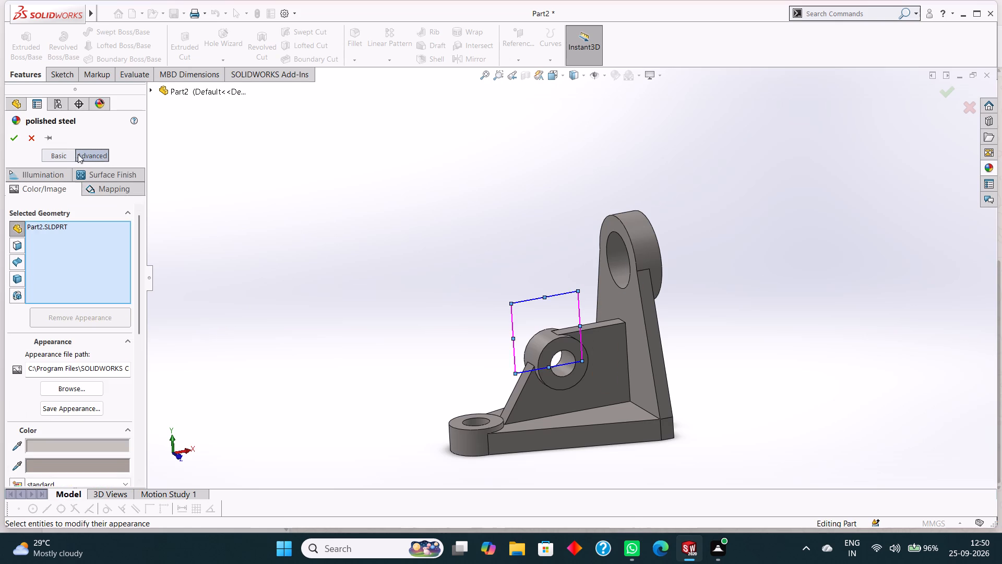
left_click(69, 153)
left_click(82, 153)
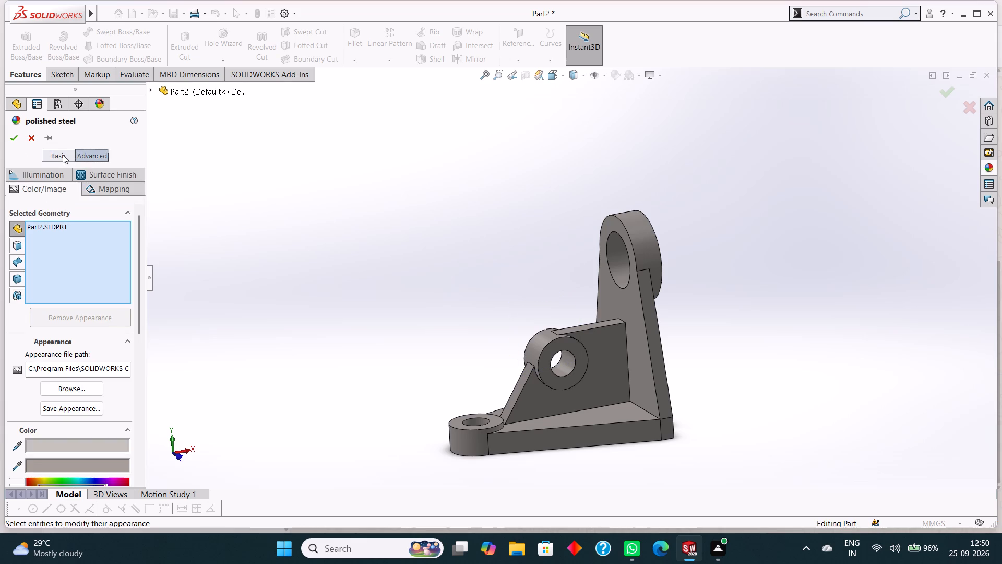
left_click(60, 156)
left_click(15, 140)
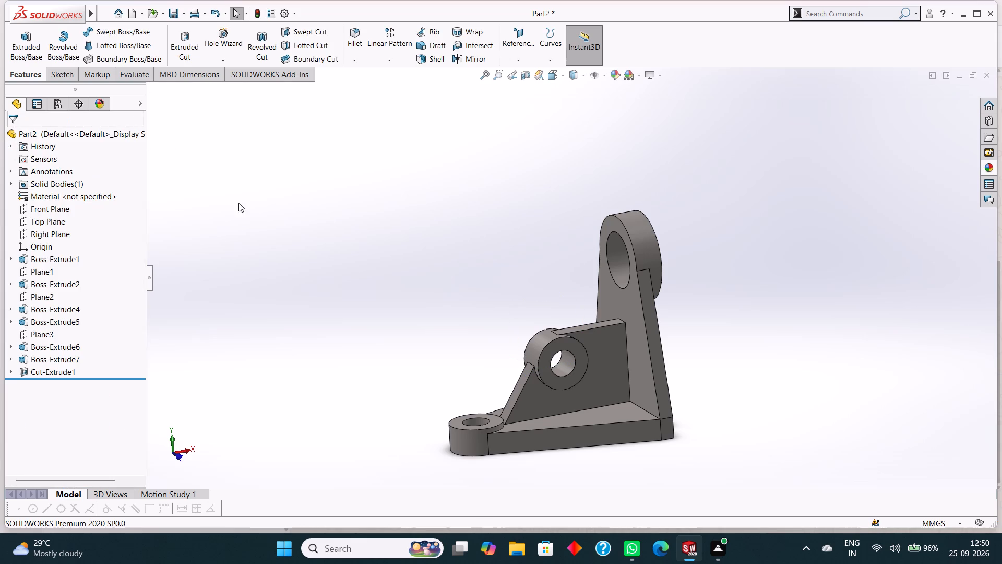
left_click(293, 211)
Save the part as "triangular support bracket" in the tryfuji folder, in SOLIDWORKS Part format.
middle_click_drag(396, 222, 432, 219)
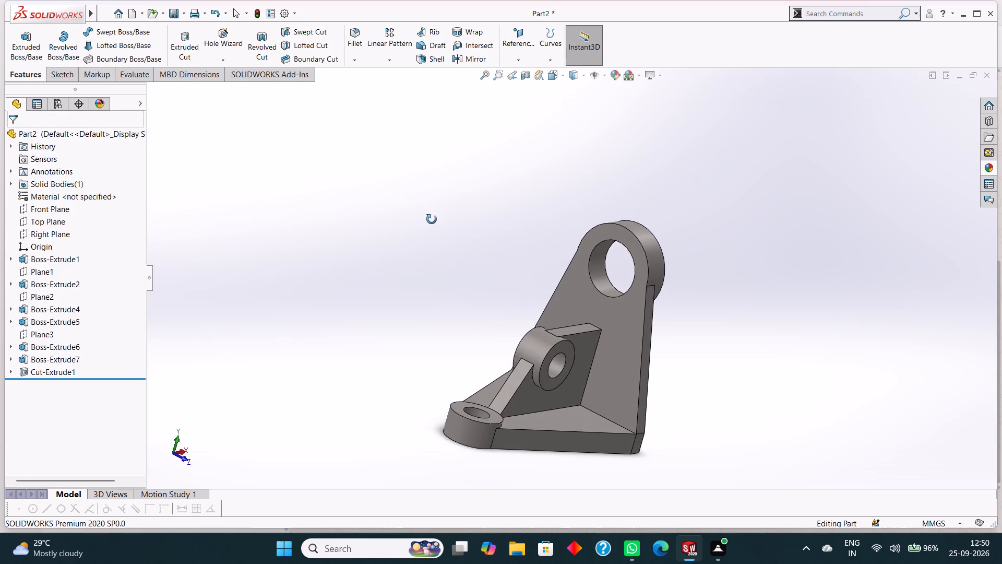
middle_click_drag(432, 219, 431, 219)
scroll(431, 219, "up", 2)
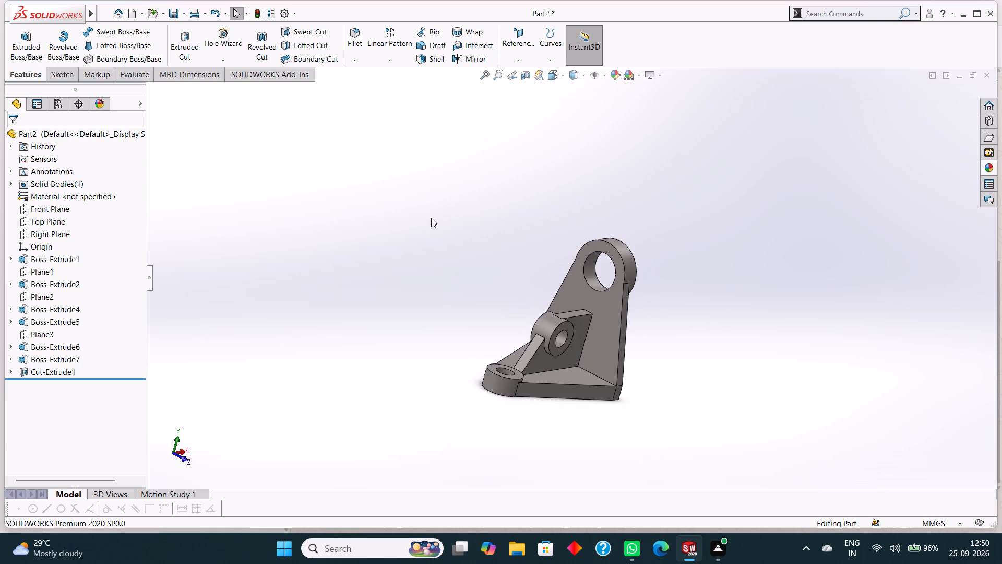
scroll(431, 218, "down", 1)
scroll(431, 218, "up", 1)
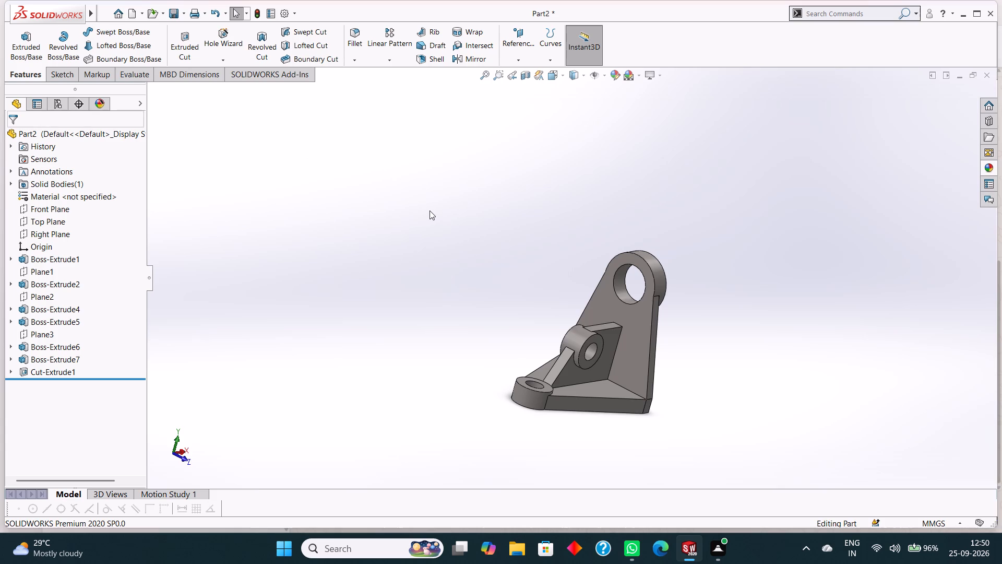
key("ctrl+s")
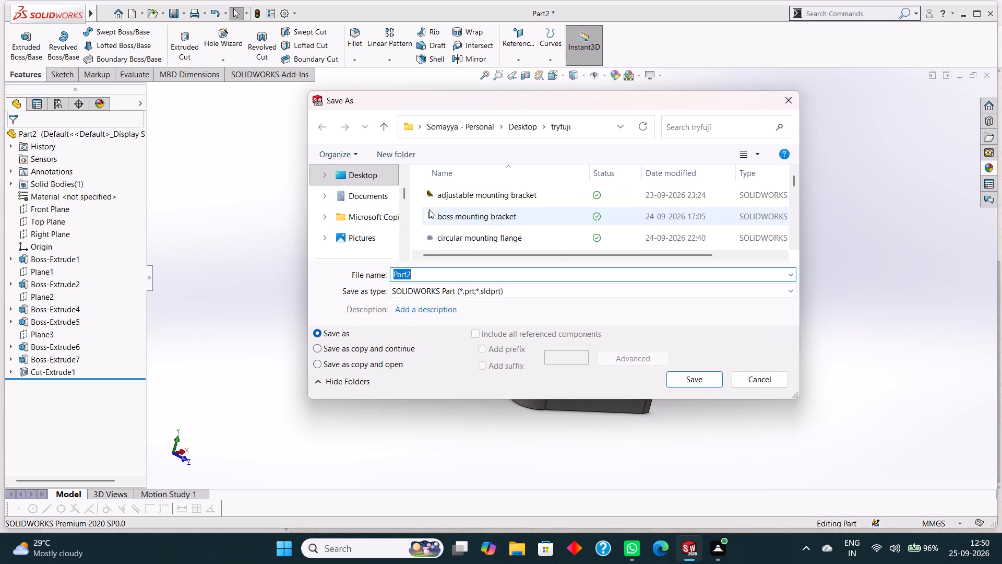
key("BackSpace")
key("t")
key("r")
key("i")
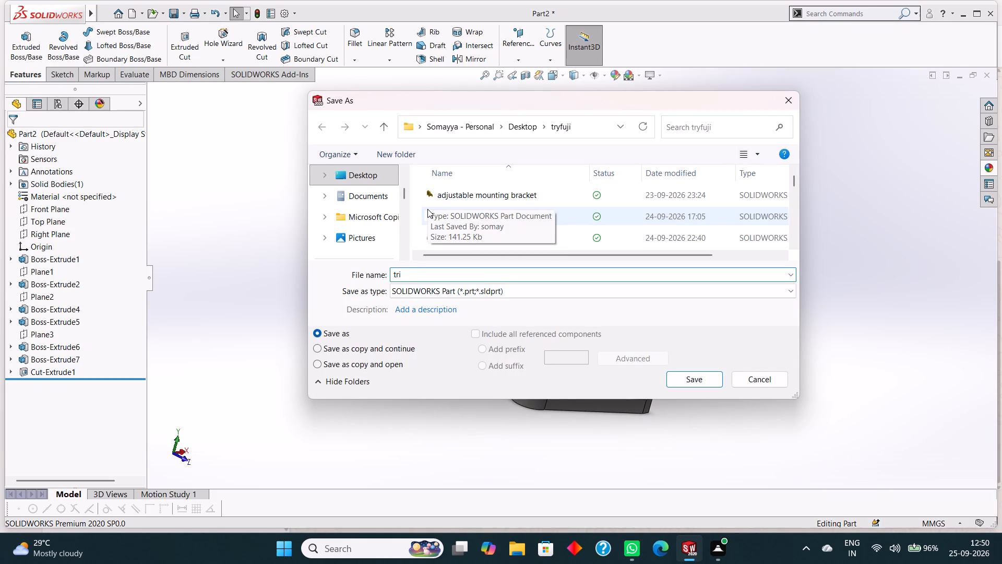
type("angular")
key("space")
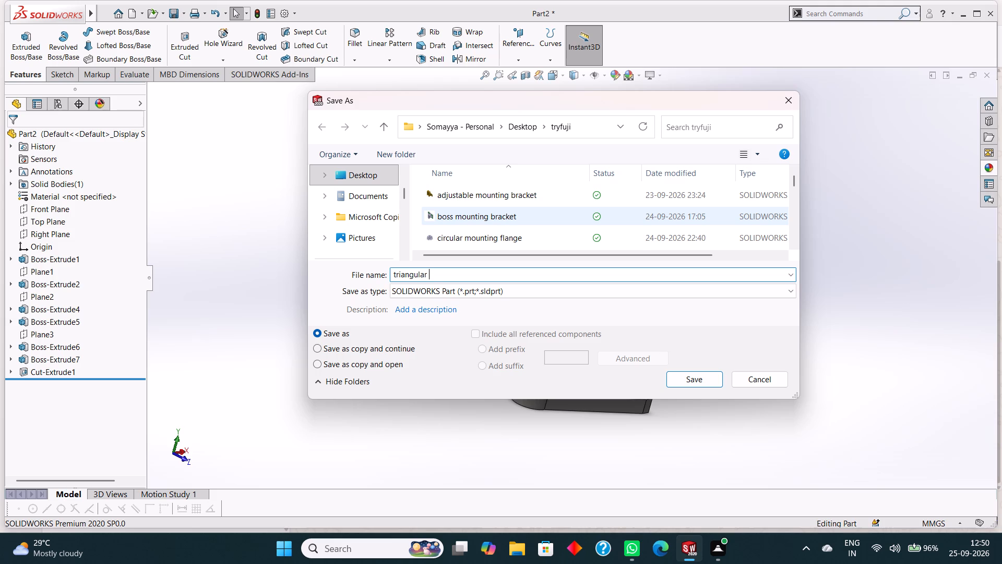
type("support")
key("space")
type("bracket")
key("Return")
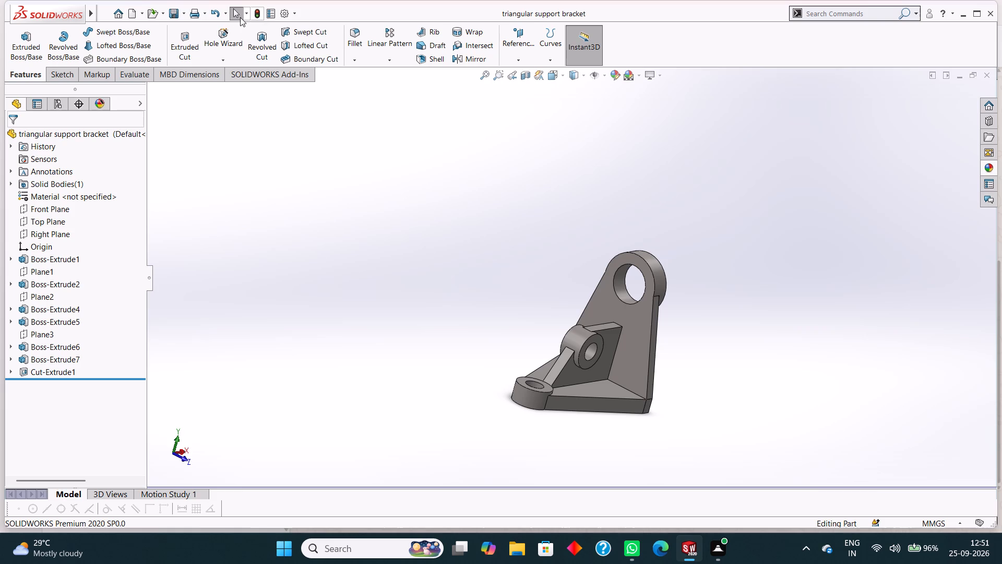
Save a PDF copy of the bracket in the tryfuji folder, keeping the file name "triangular support bracket".
left_click(182, 14)
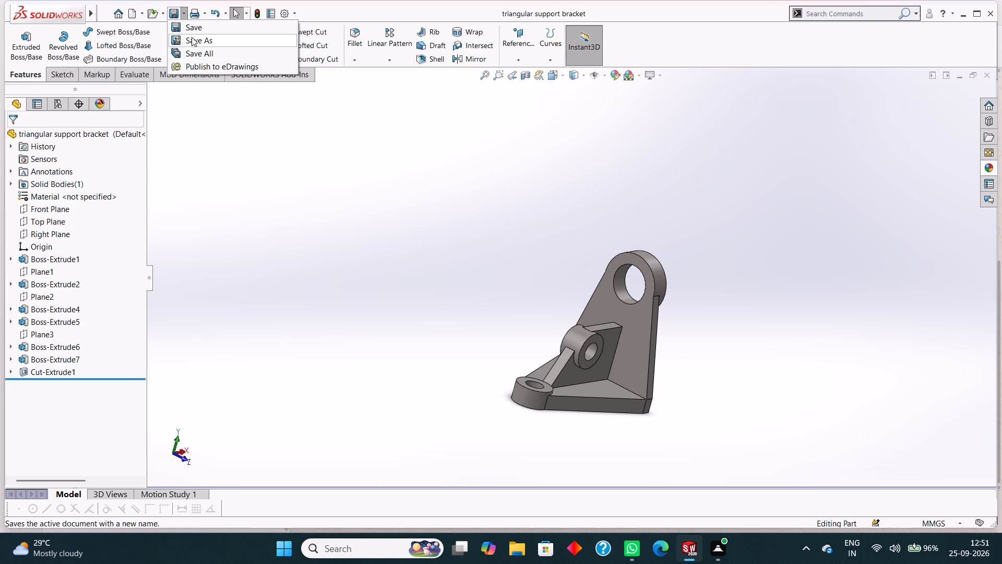
left_click(192, 38)
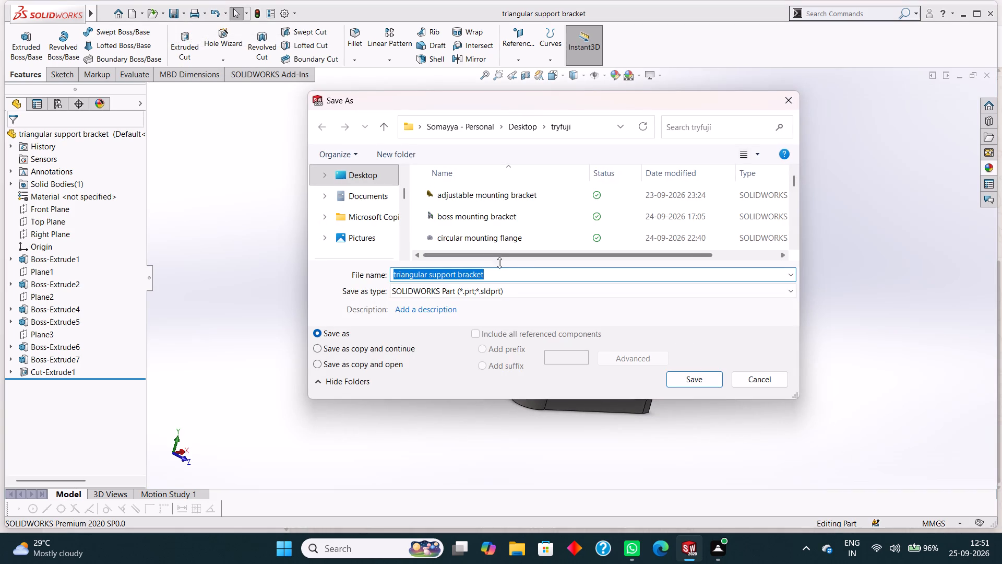
left_click(521, 295)
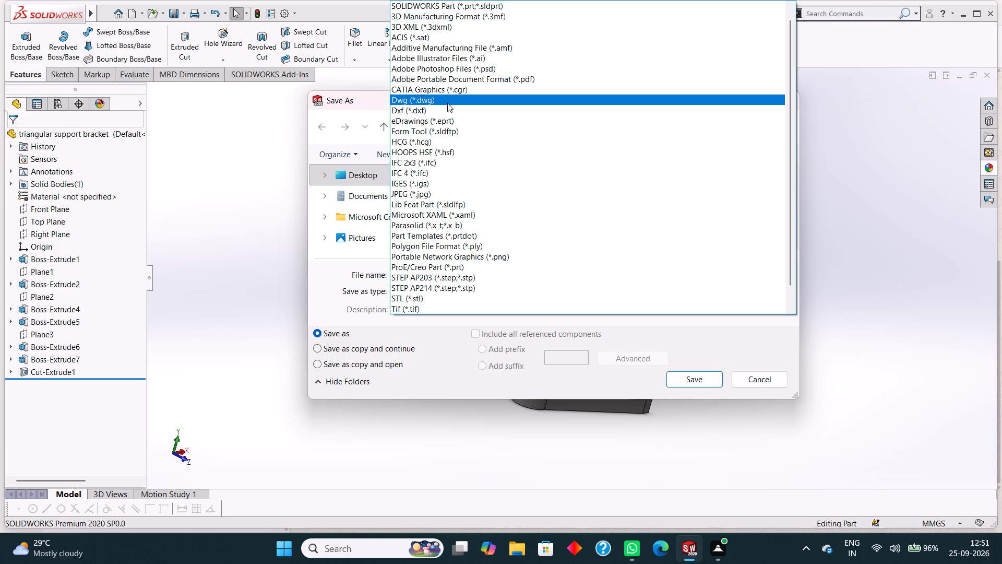
left_click(486, 79)
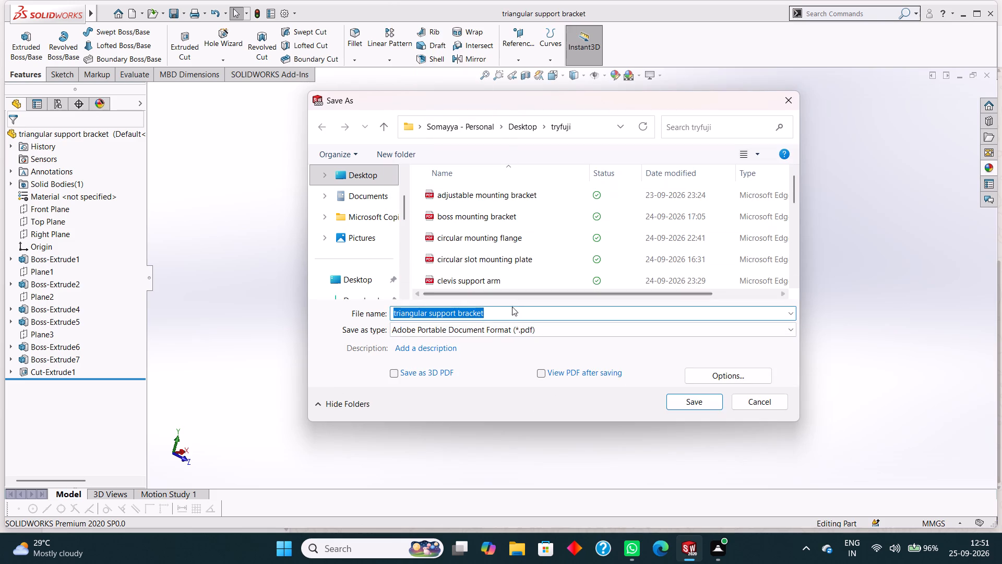
left_click(512, 311)
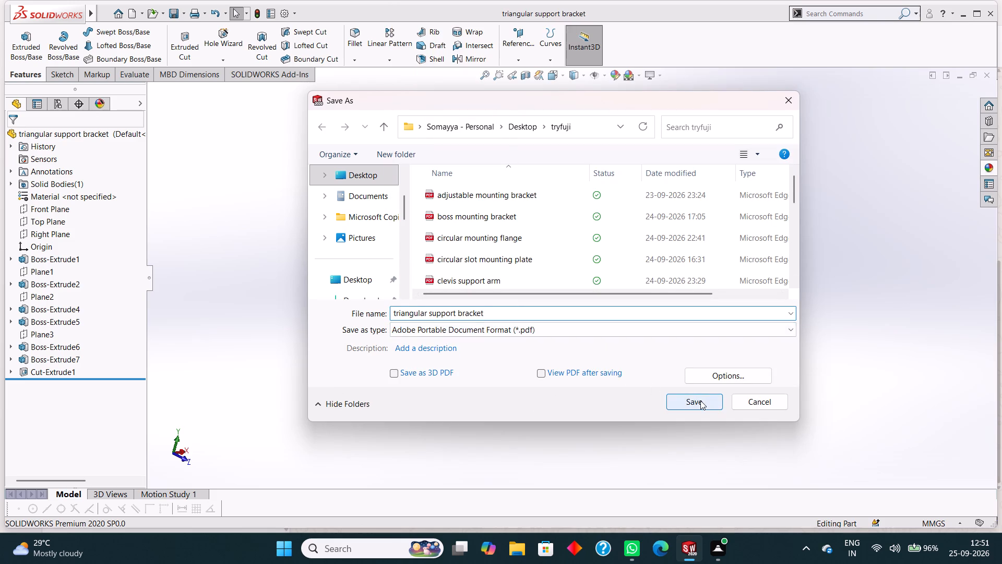
left_click(700, 401)
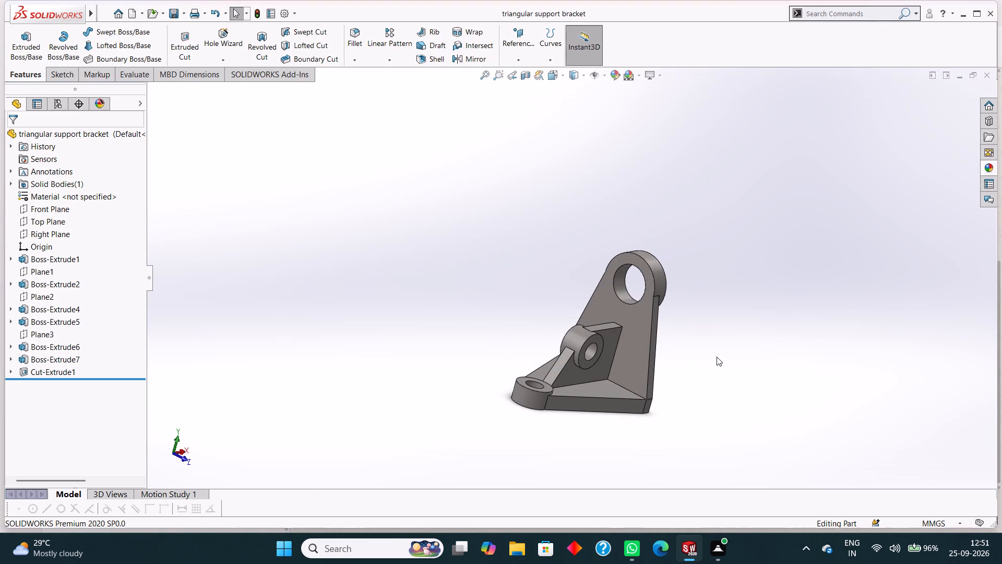